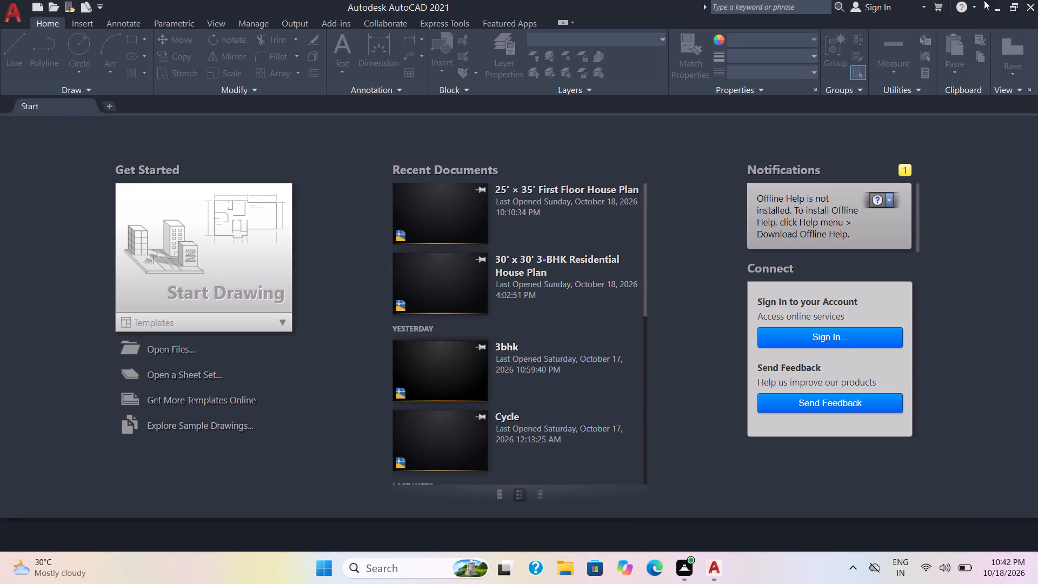
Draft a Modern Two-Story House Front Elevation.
Start a new blank drawing.
double_click(216, 253)
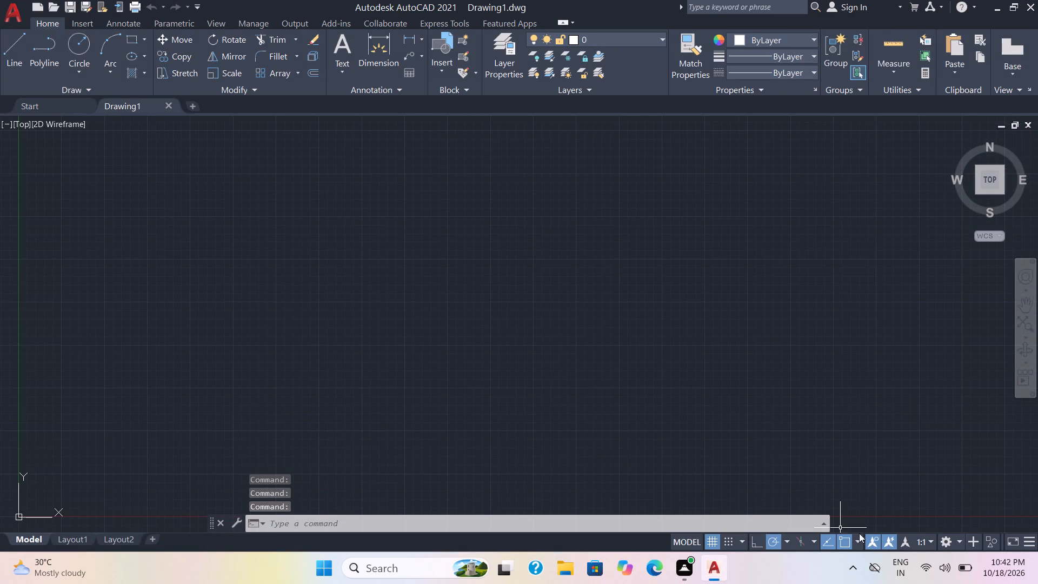
Turn on log file recording with the LOGFILEON command.
type("LO")
key("g")
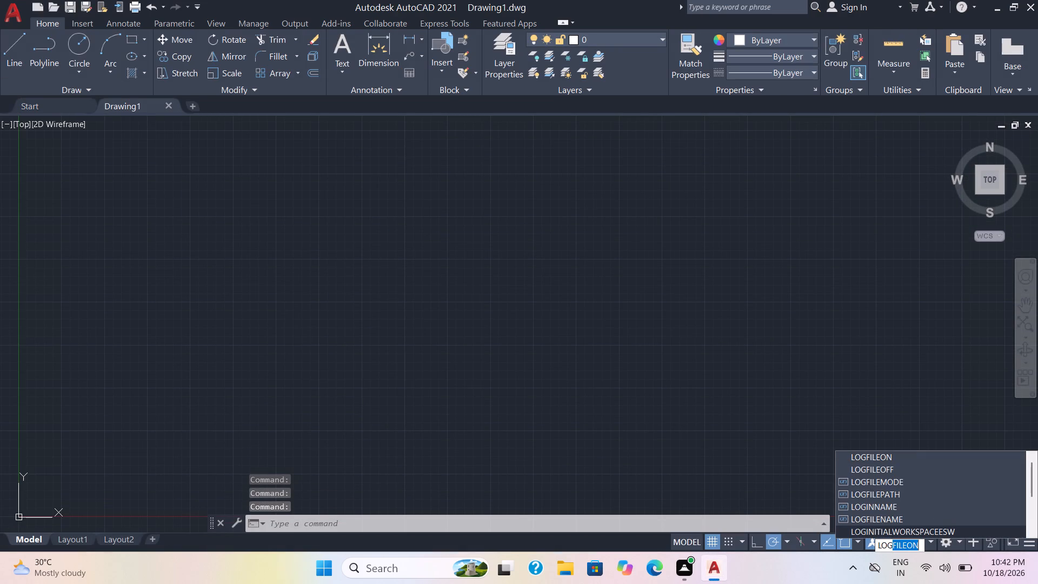
left_click(864, 461)
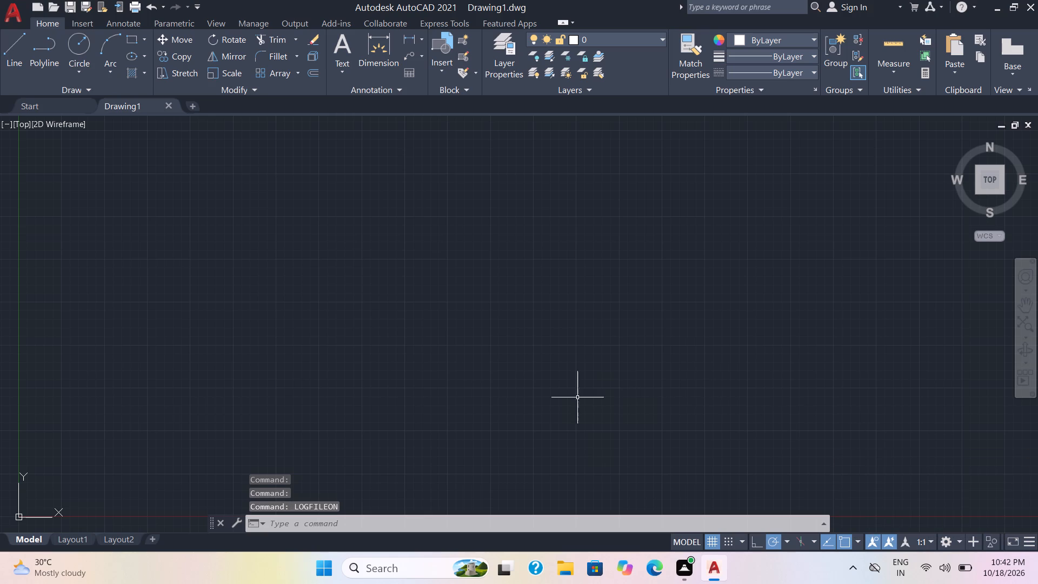
Configure the drawing units to Engineering length type with 0'-0" precision.
scroll(567, 394, "down", 2)
scroll(467, 229, "up", 2)
middle_click_drag(566, 249, 418, 253)
scroll(566, 249, "down", 1)
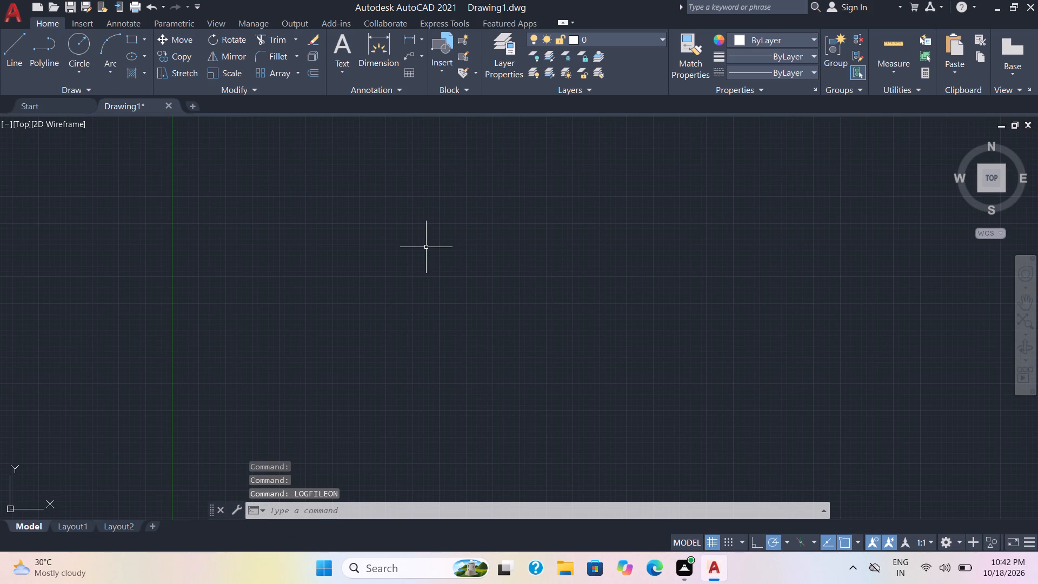
key("u")
key("n")
key("i")
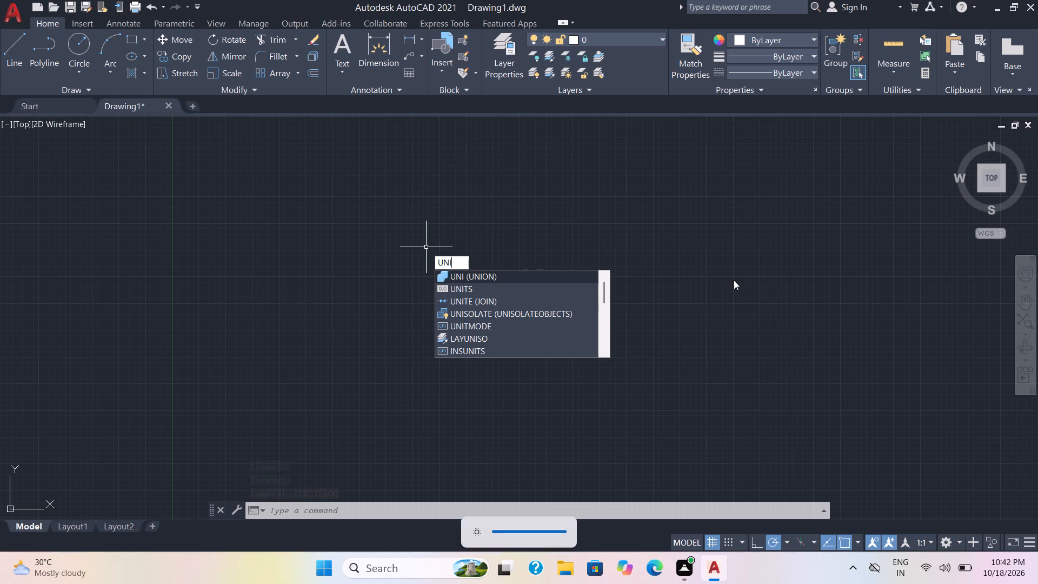
left_click(511, 283)
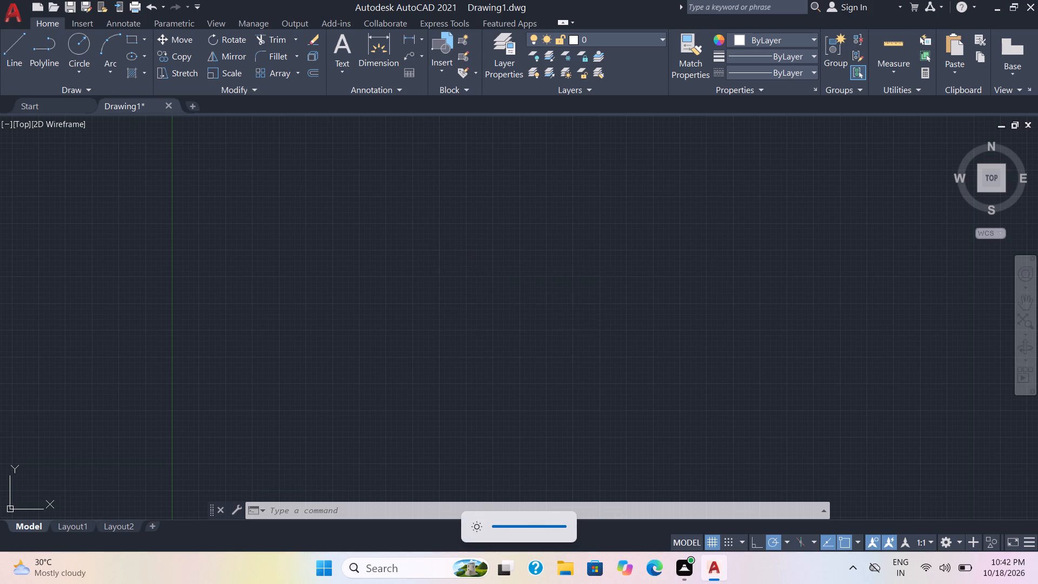
left_click(496, 195)
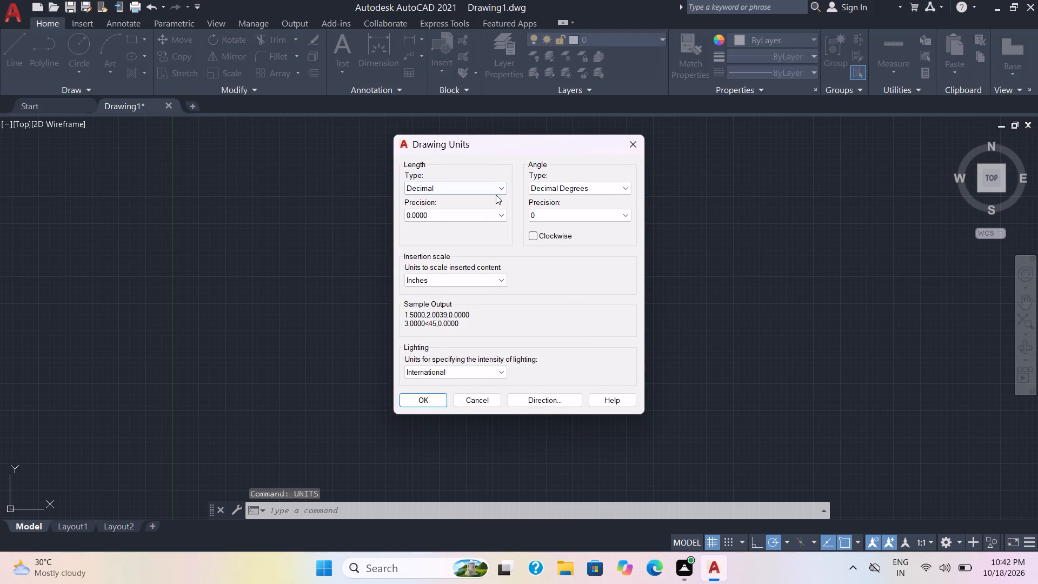
left_click(498, 190)
left_click(484, 220)
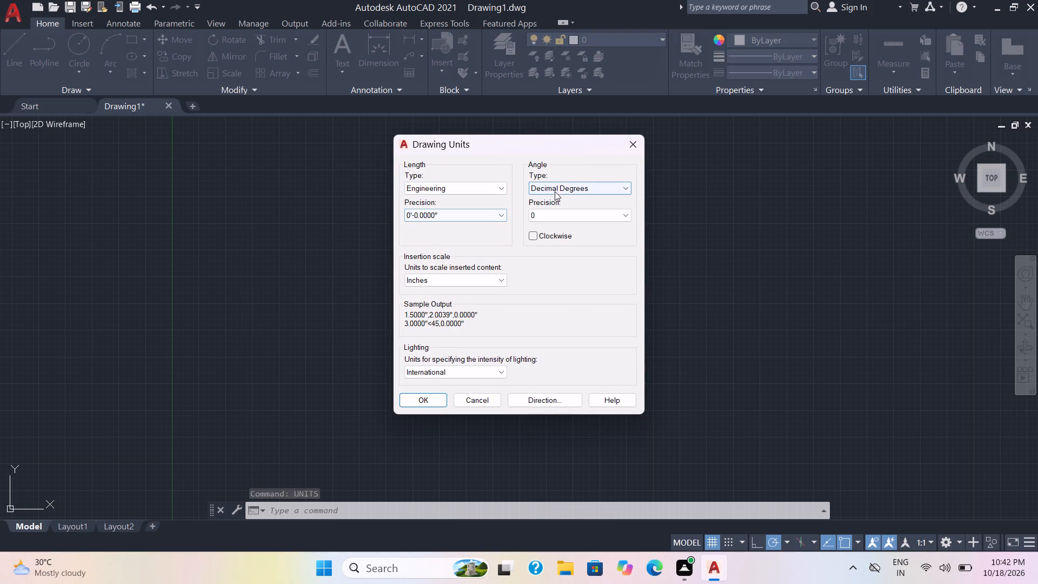
left_click(494, 211)
left_click(476, 230)
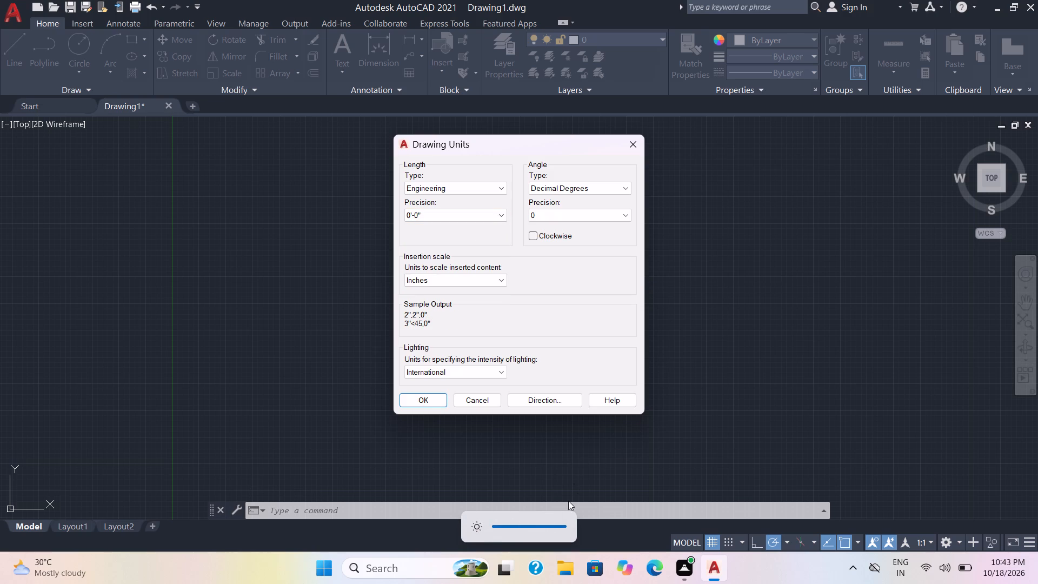
left_click(434, 400)
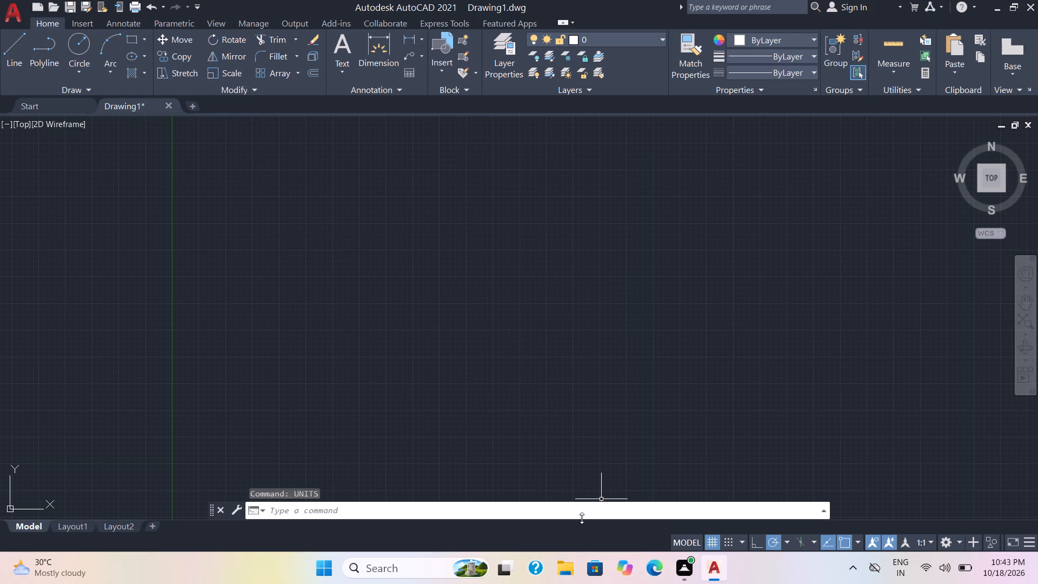
View the reference image "Modern Two-Story House Front Elevation Design.jpg" from File Explorer and return to AutoCAD.
left_click(568, 578)
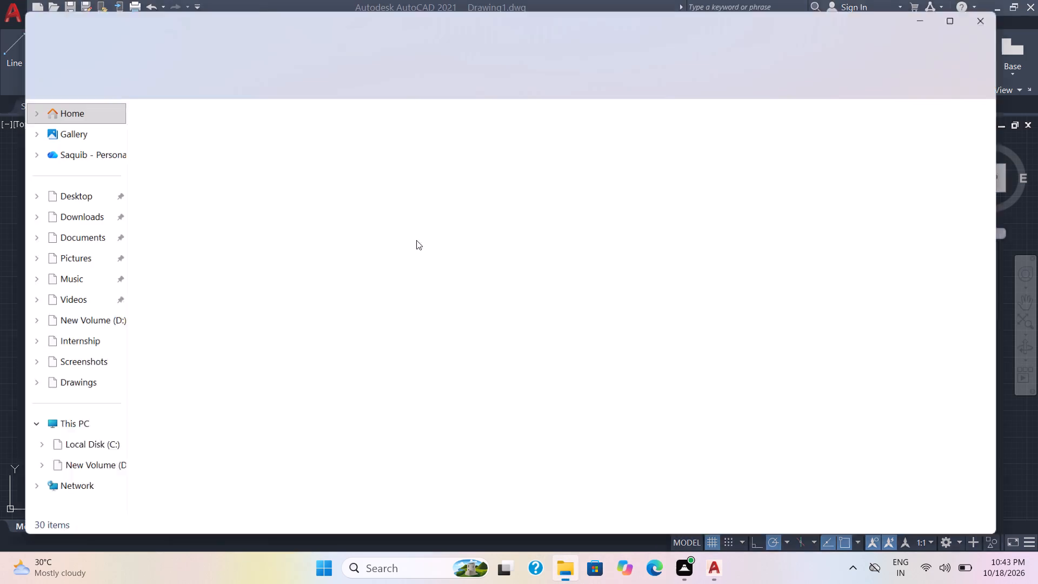
double_click(326, 342)
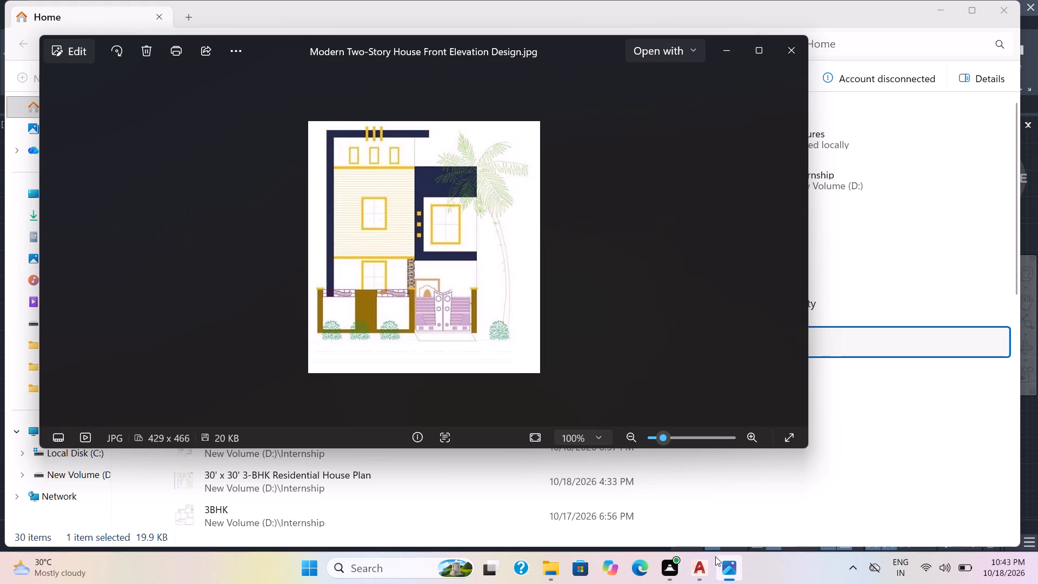
left_click(690, 572)
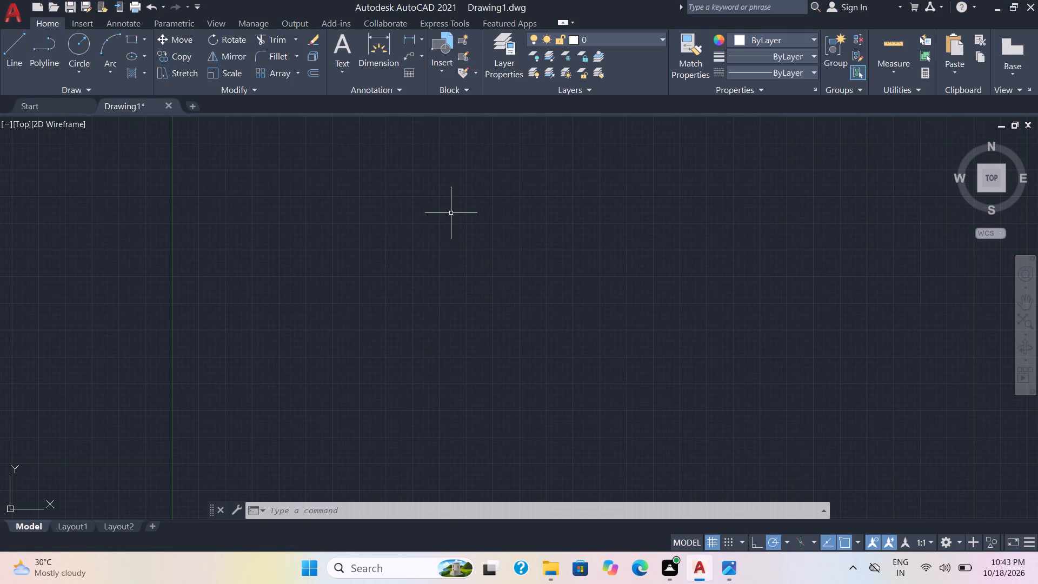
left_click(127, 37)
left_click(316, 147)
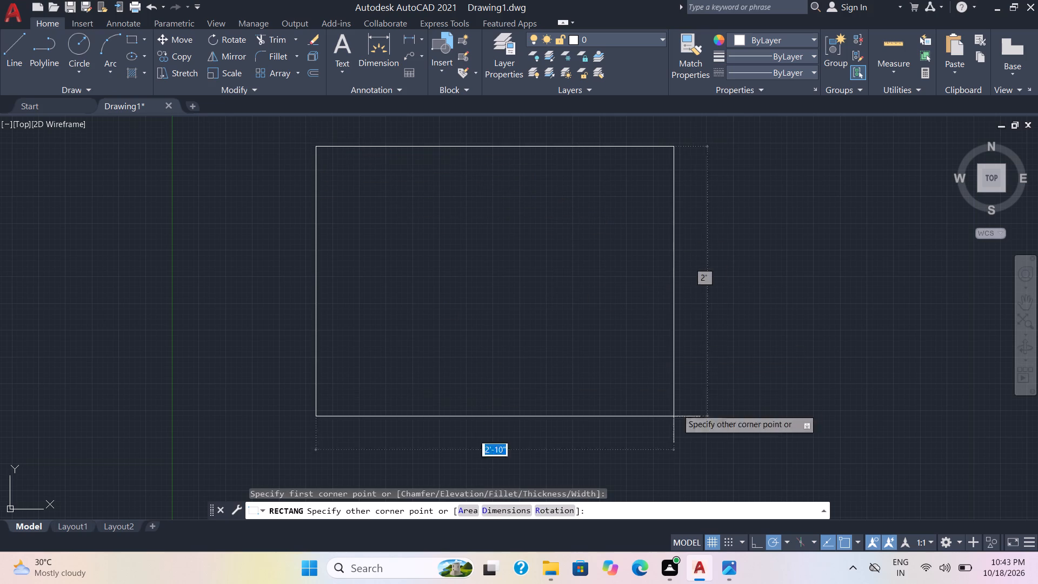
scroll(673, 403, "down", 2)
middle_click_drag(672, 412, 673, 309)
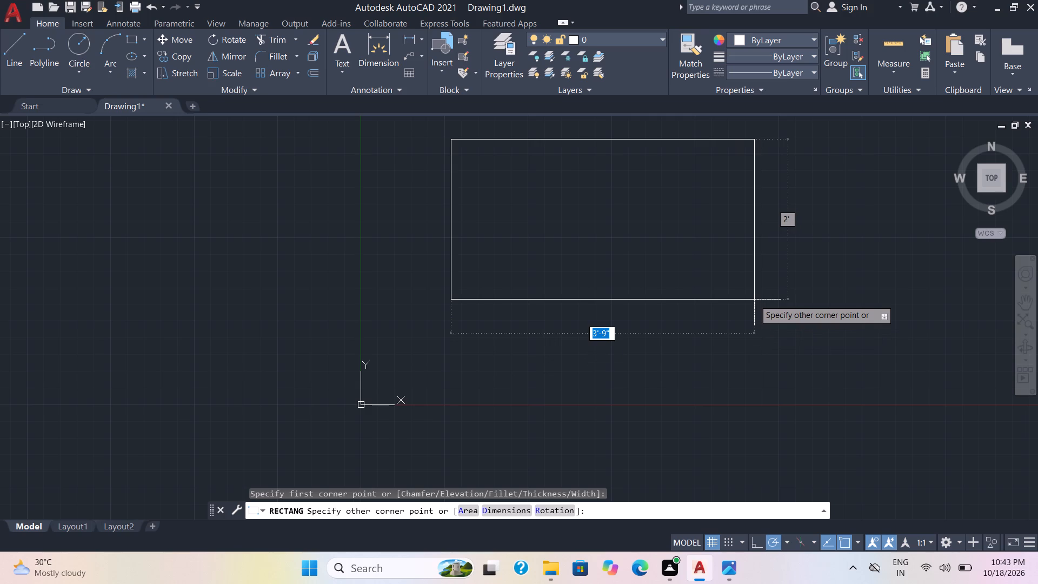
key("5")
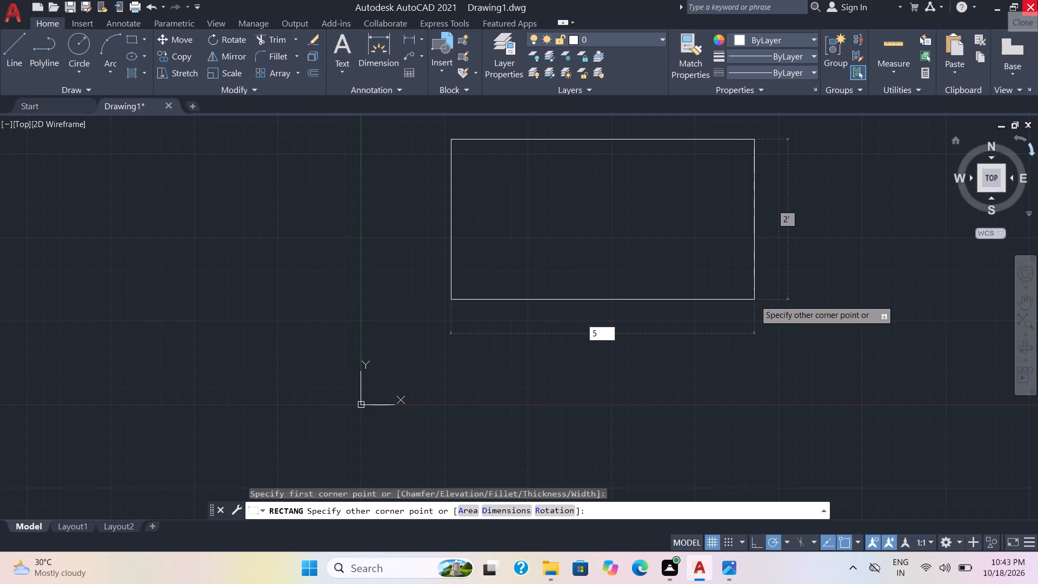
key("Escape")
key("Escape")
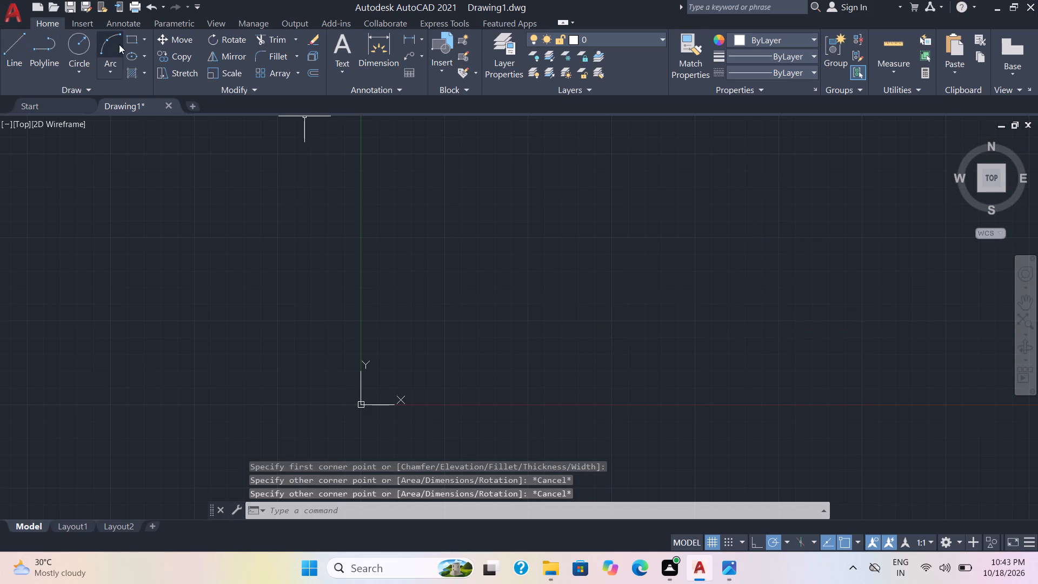
Draw a rectangle near the origin using the Dimensions option, with length 50' and width 30'.
type("REC")
key("Return")
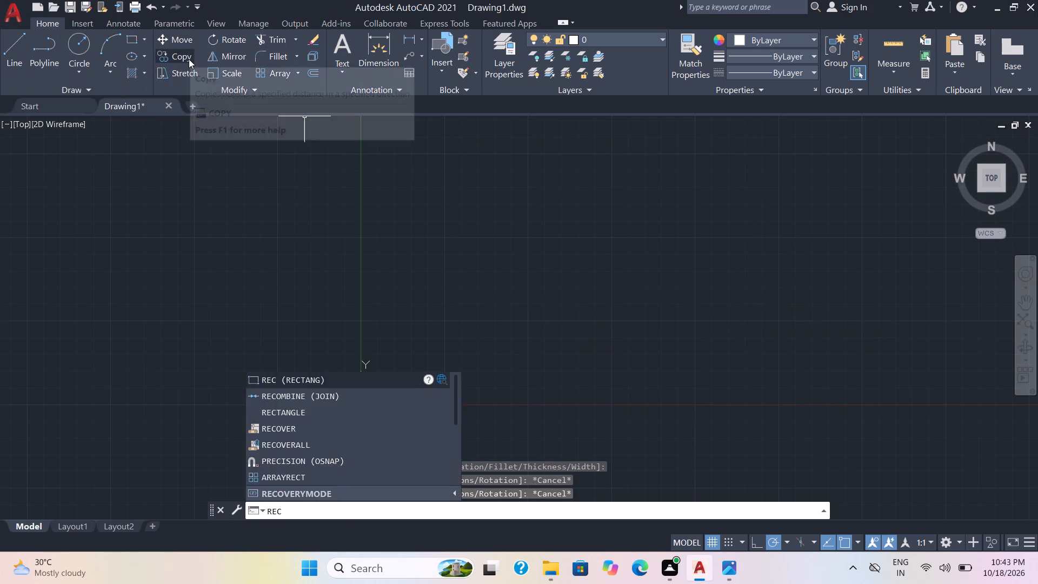
left_click(458, 174)
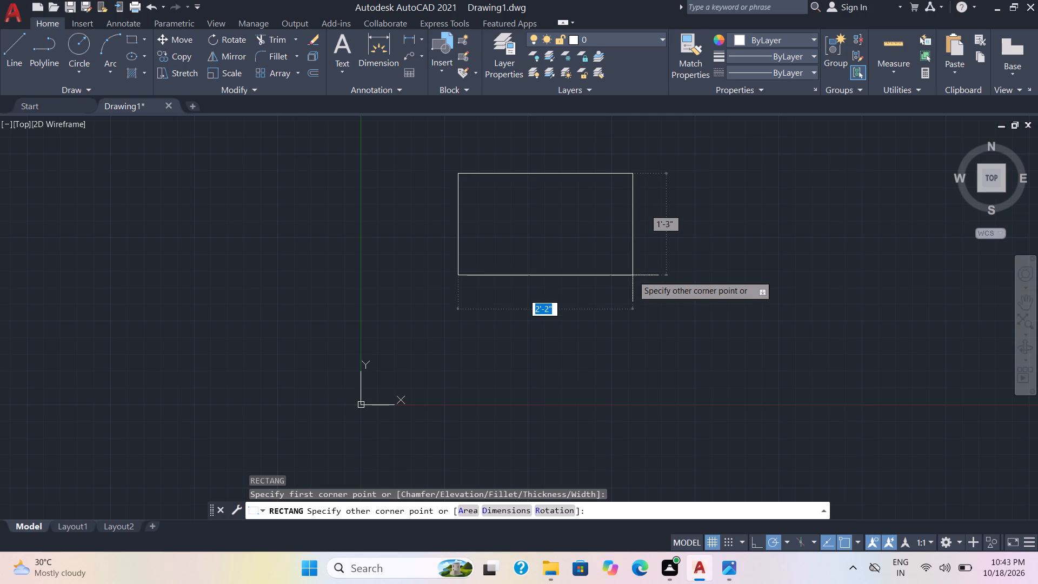
key("d")
key("Return")
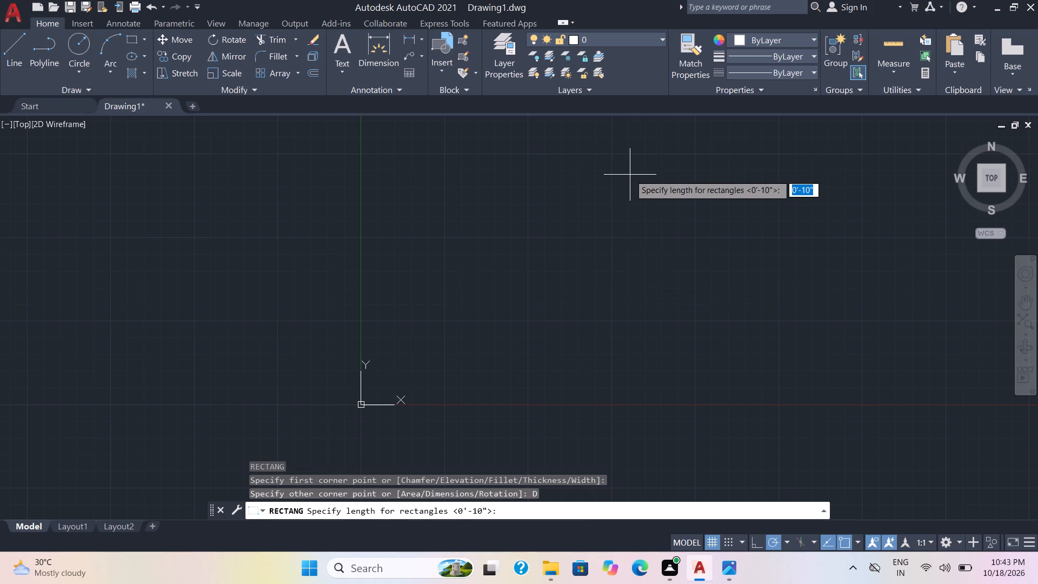
type("50'")
key("Return")
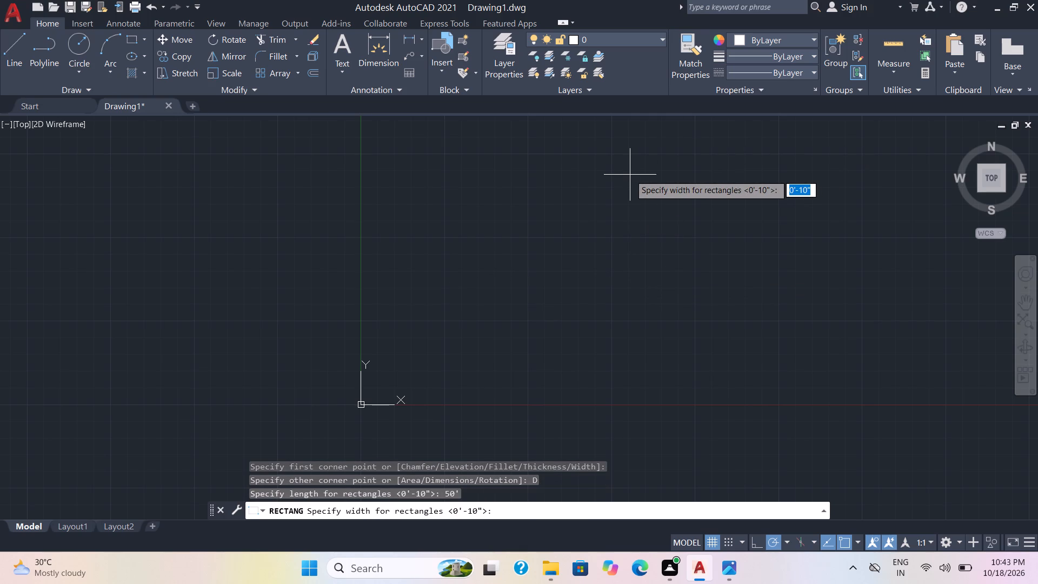
key("3")
type("0'")
key("Return")
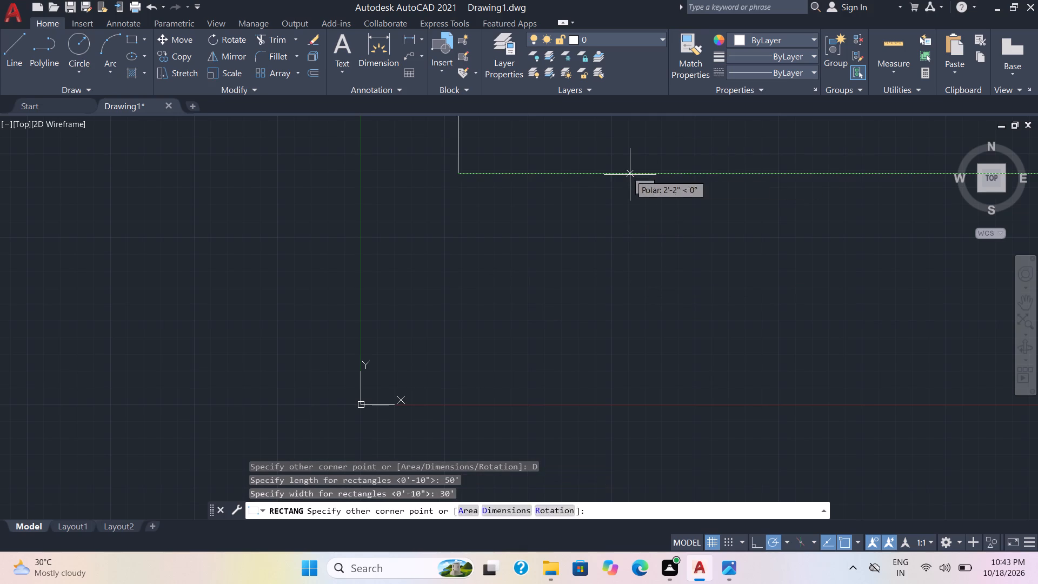
scroll(655, 103, "down", 3)
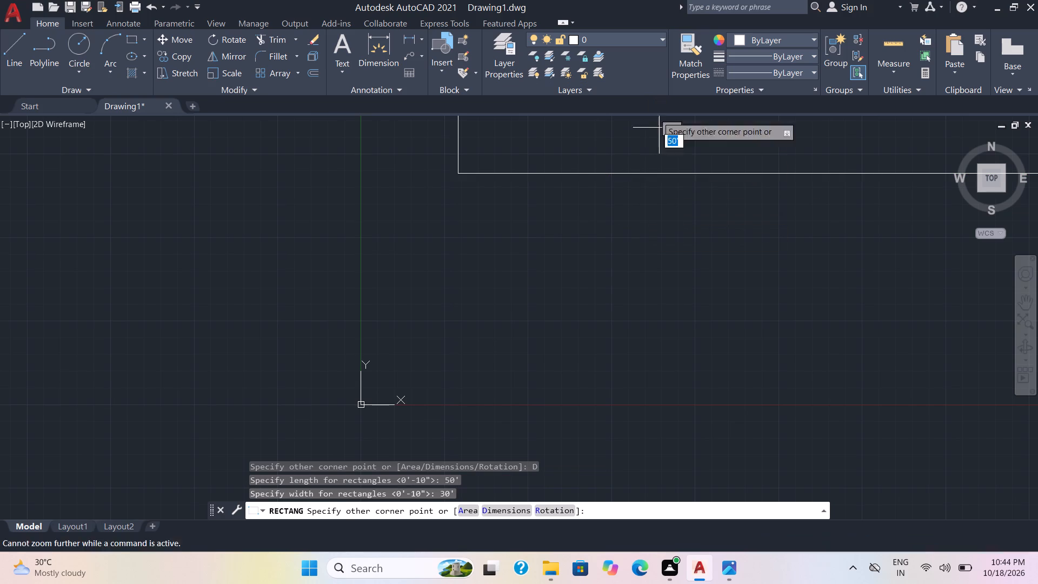
scroll(660, 133, "down", 10)
scroll(673, 189, "down", 4)
scroll(670, 164, "up", 1)
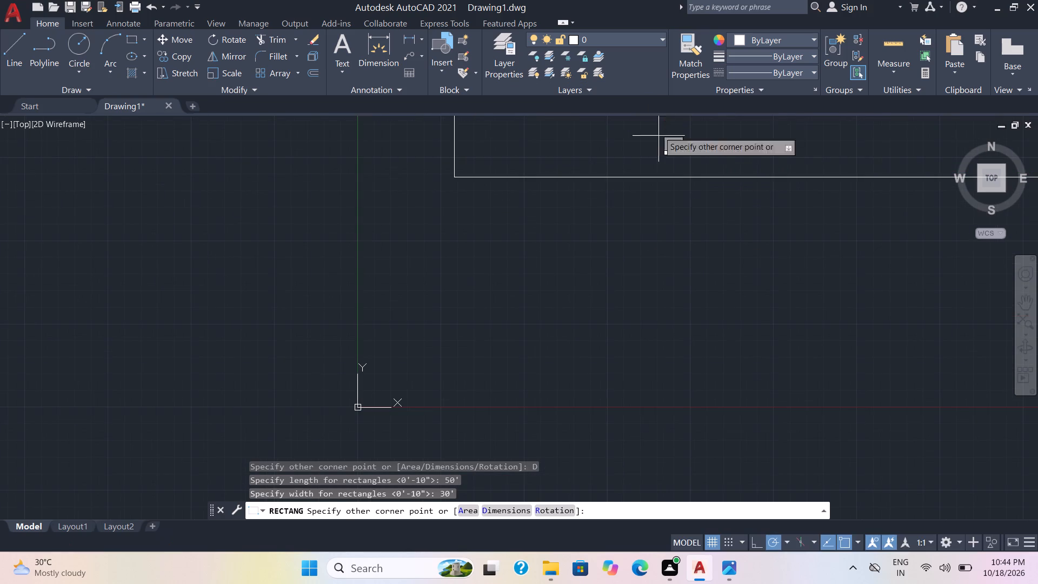
scroll(656, 185, "down", 8)
middle_click(658, 184)
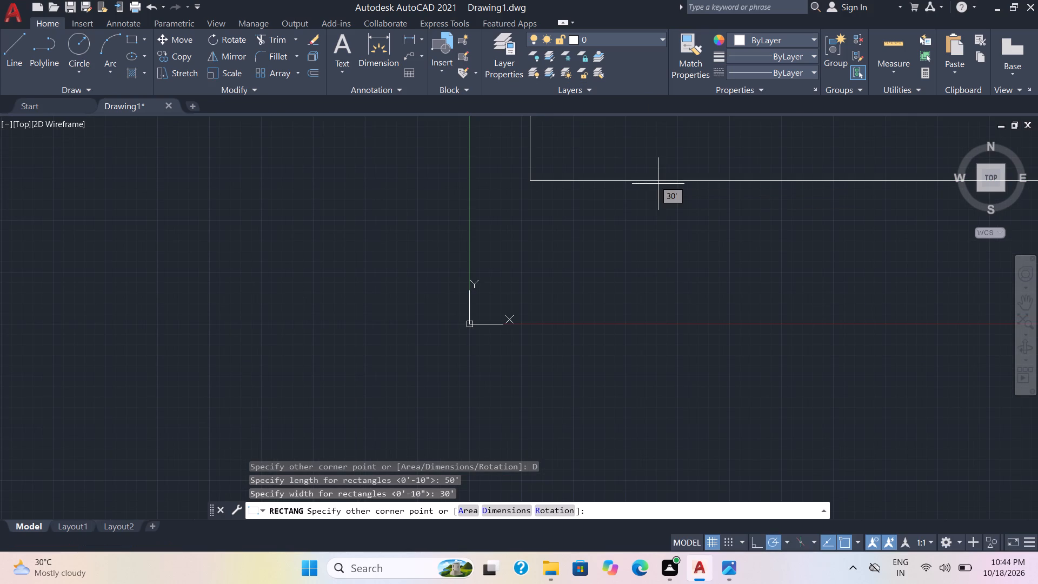
left_click(658, 184)
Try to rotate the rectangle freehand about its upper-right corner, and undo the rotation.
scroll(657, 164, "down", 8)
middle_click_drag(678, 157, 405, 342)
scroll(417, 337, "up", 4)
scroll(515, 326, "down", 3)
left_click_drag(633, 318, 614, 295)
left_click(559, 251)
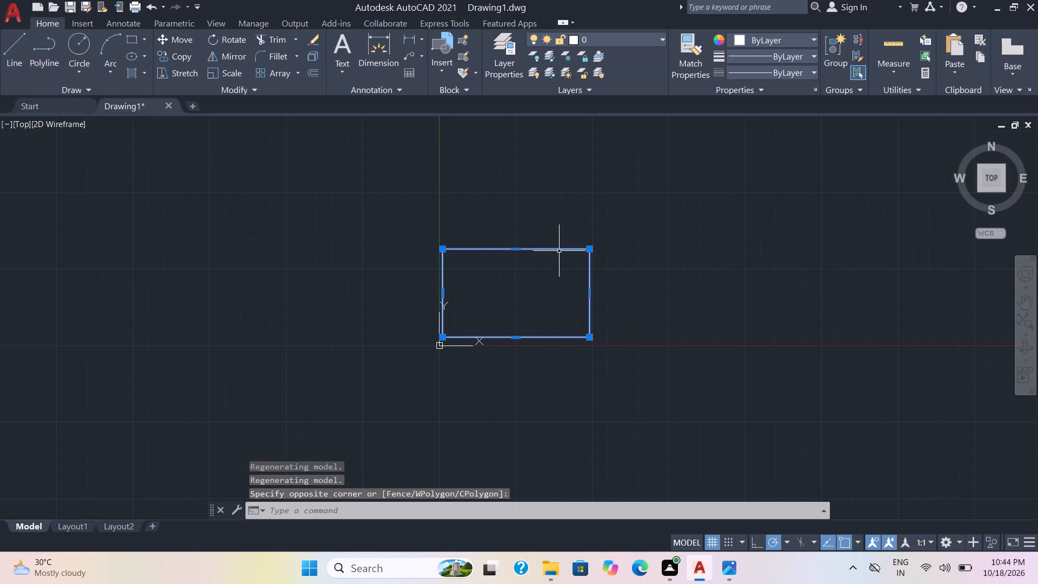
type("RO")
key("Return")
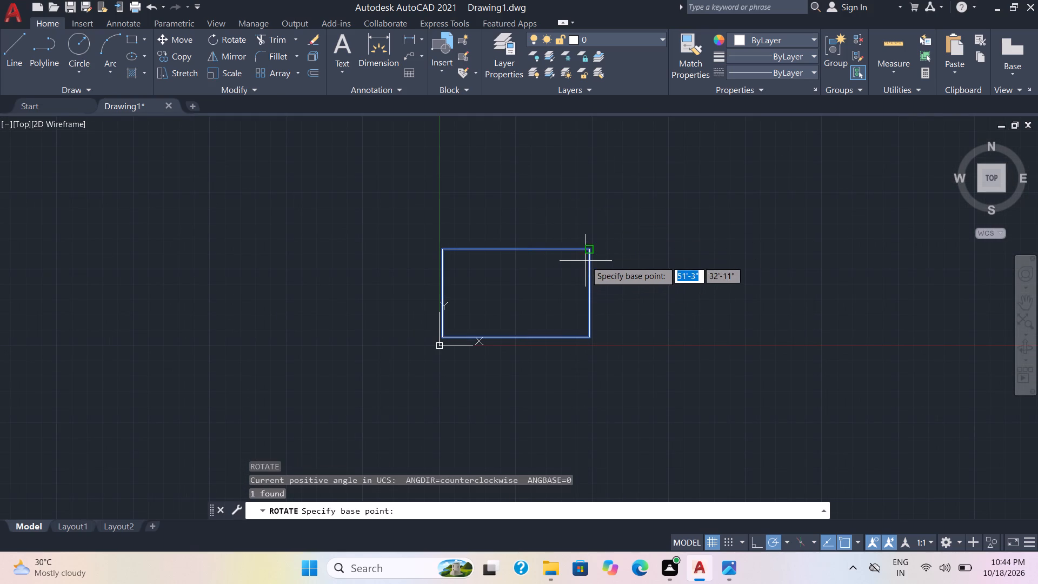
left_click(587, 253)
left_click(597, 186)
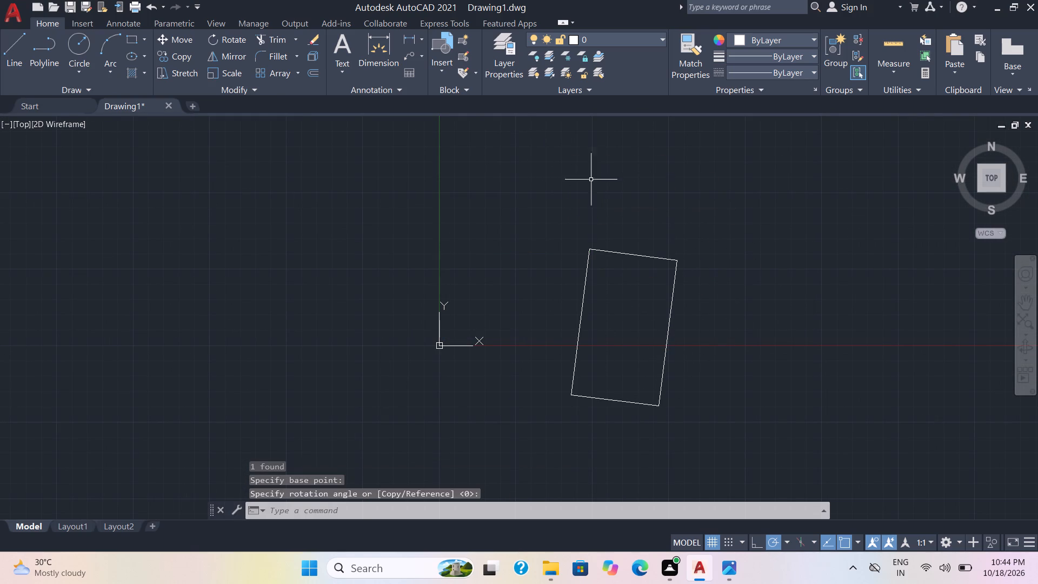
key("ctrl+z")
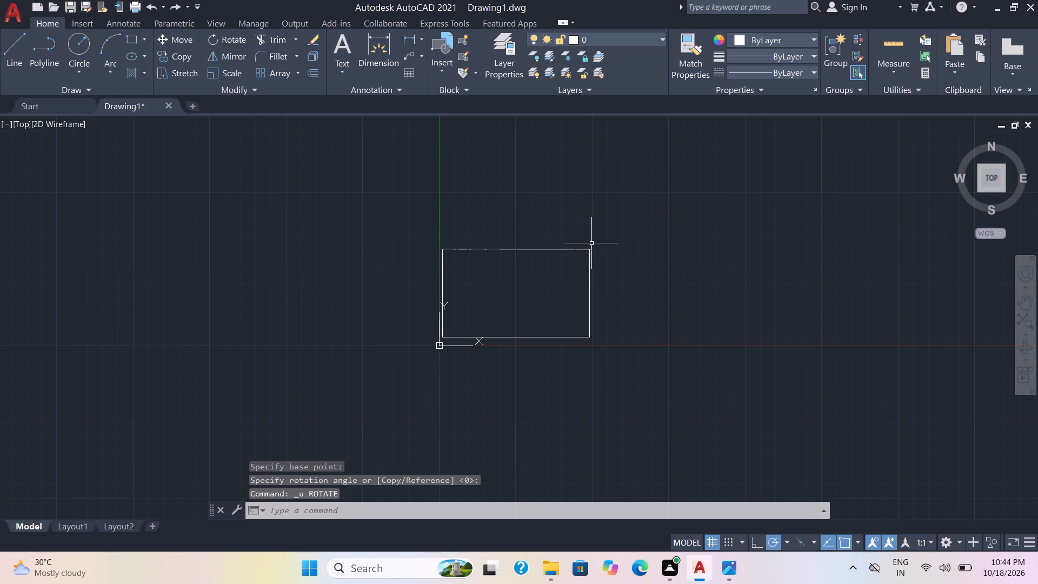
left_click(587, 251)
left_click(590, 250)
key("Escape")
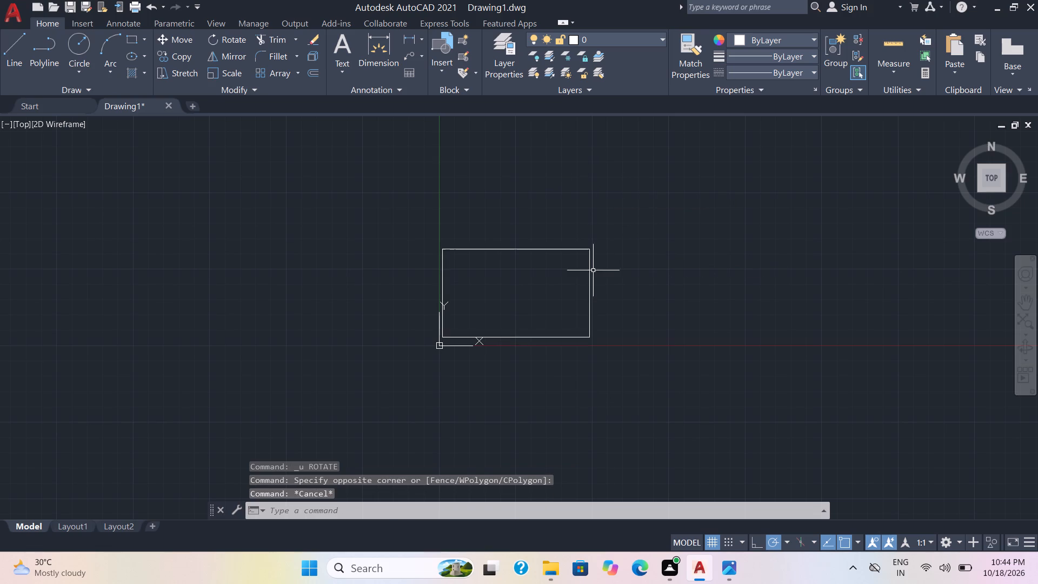
Rotate the rectangle 90° about its upper-right corner so its long sides run vertically.
left_click(589, 272)
left_click(609, 255)
key("r")
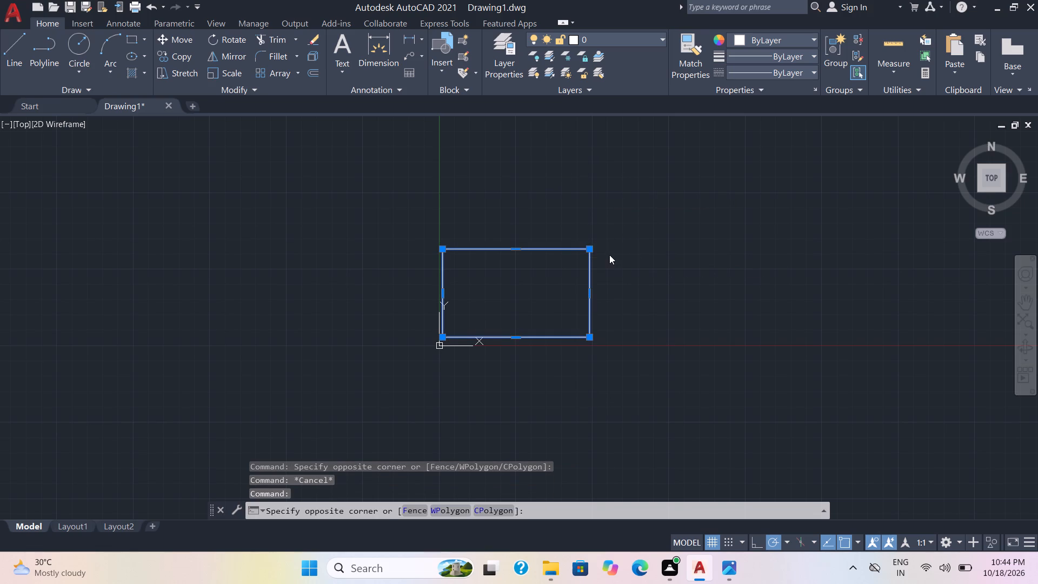
key("o")
key("Return")
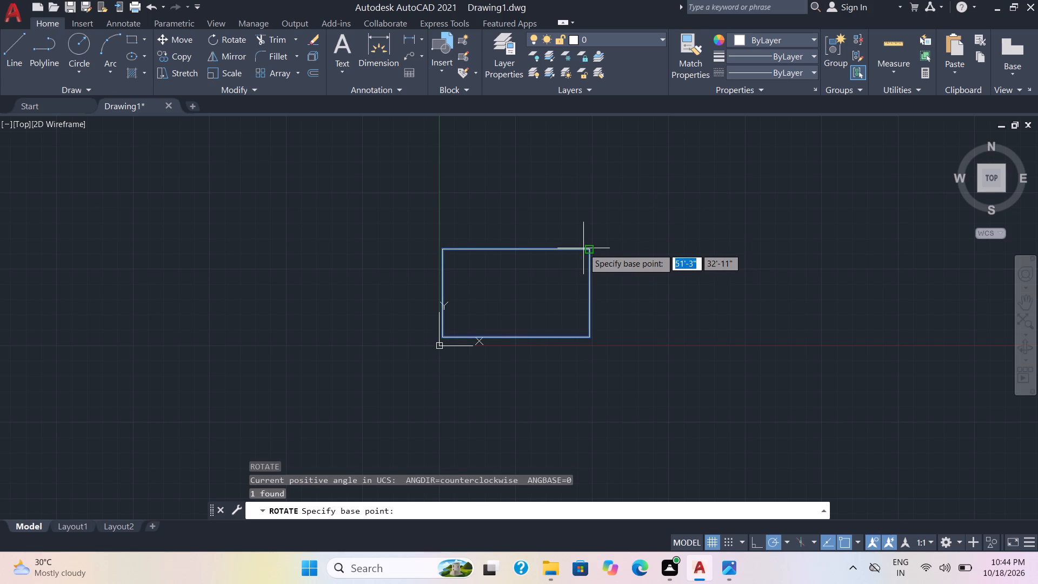
left_click(587, 250)
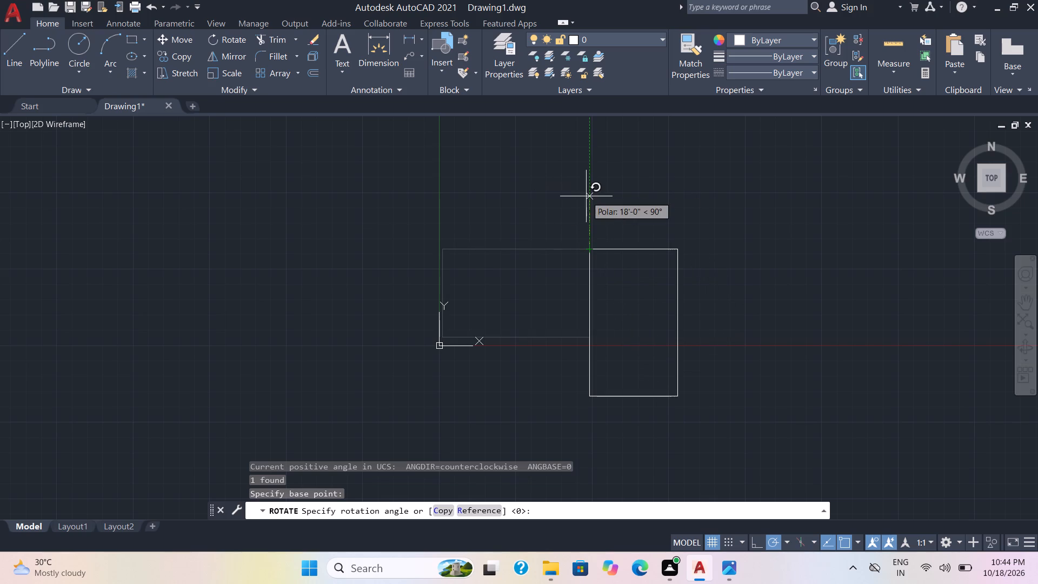
left_click(586, 196)
Move the rectangle about 45' straight up, using its upper-right corner as the base point.
left_click(699, 400)
left_click(548, 191)
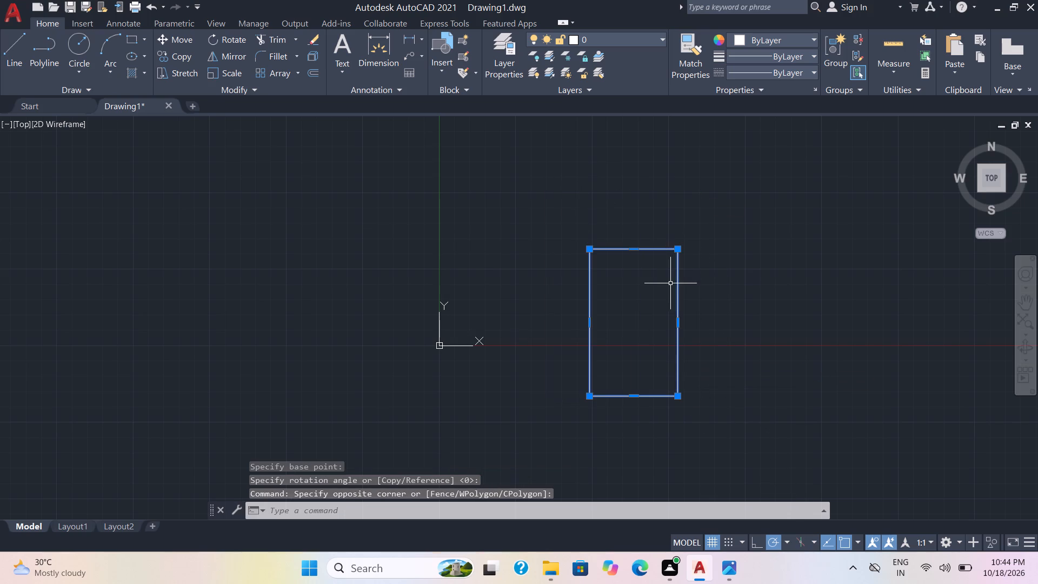
key("m")
key("Return")
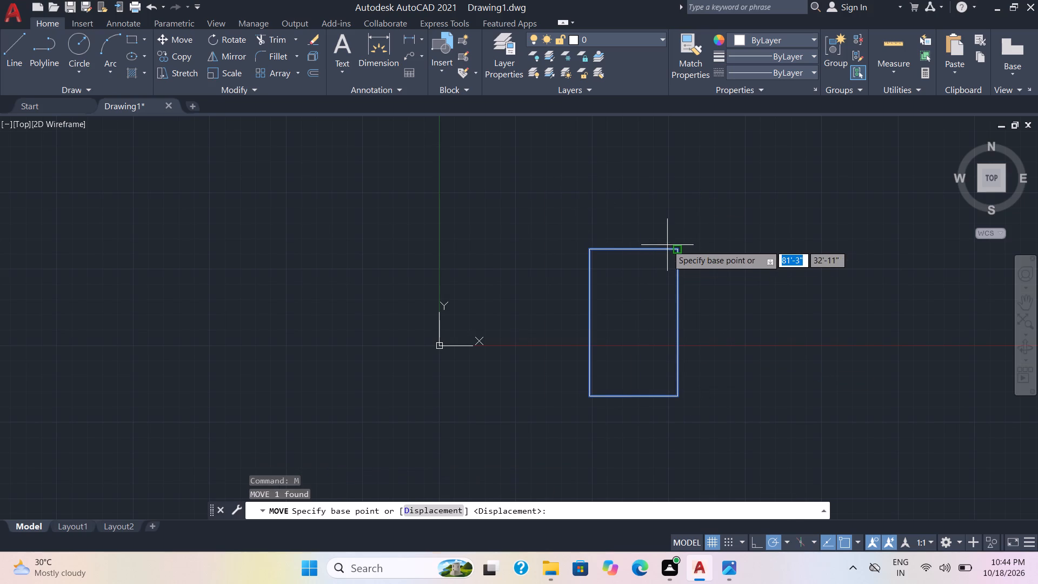
left_click(677, 250)
scroll(678, 148, "down", 1)
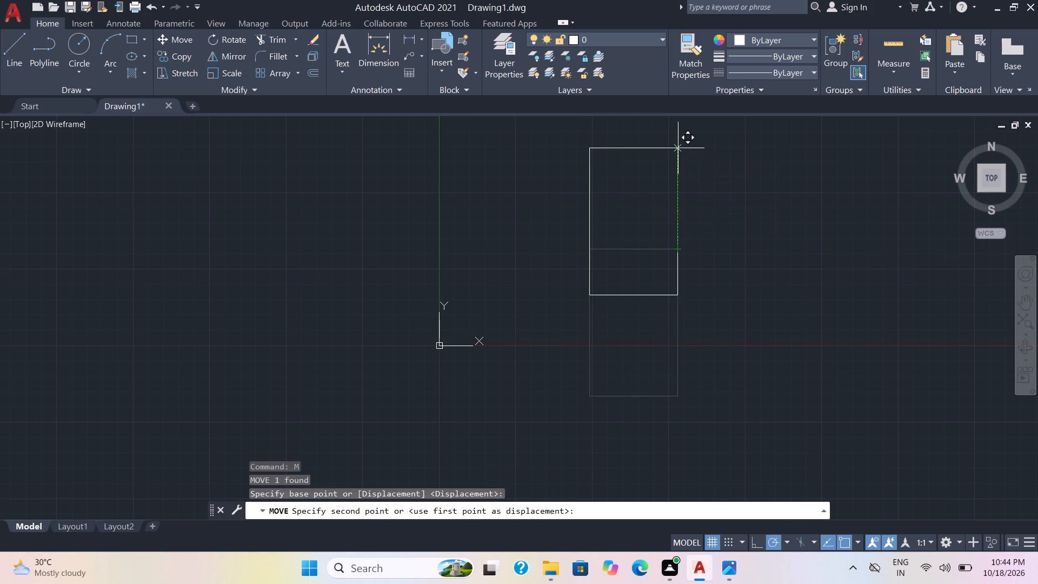
middle_click_drag(678, 148, 588, 229)
scroll(583, 210, "up", 3)
scroll(582, 210, "down", 3)
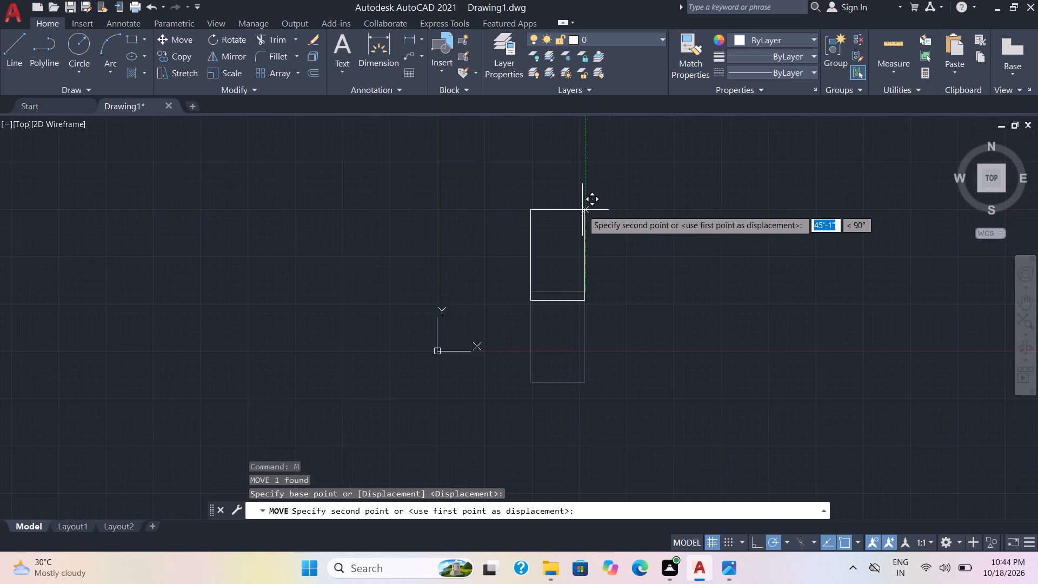
scroll(582, 210, "up", 3)
scroll(582, 210, "down", 2)
scroll(582, 210, "up", 4)
scroll(582, 210, "down", 2)
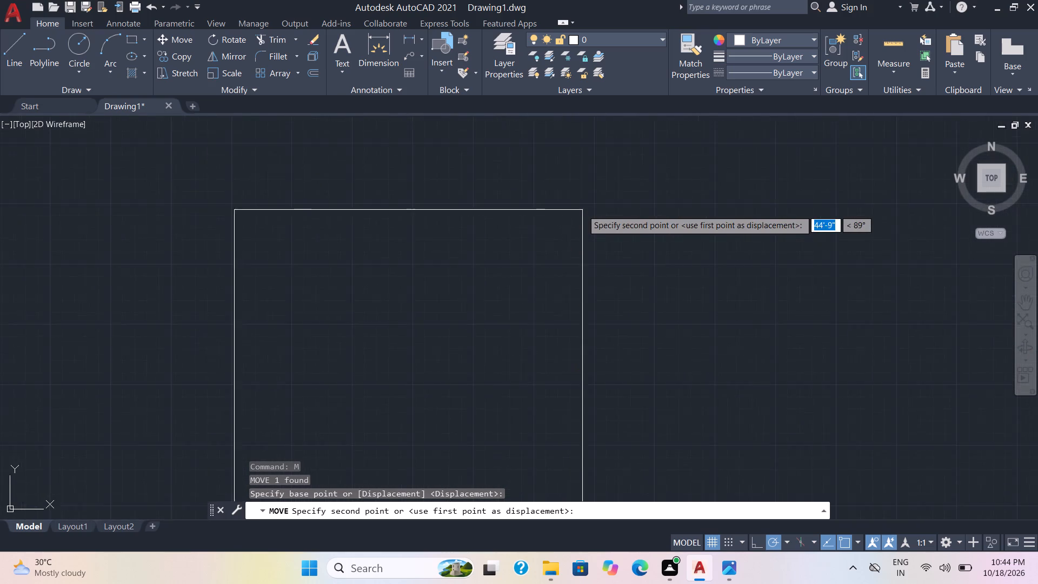
scroll(582, 210, "down", 2)
scroll(582, 210, "up", 2)
middle_click(582, 210)
scroll(582, 210, "up", 1)
double_click(582, 210)
scroll(620, 214, "down", 2)
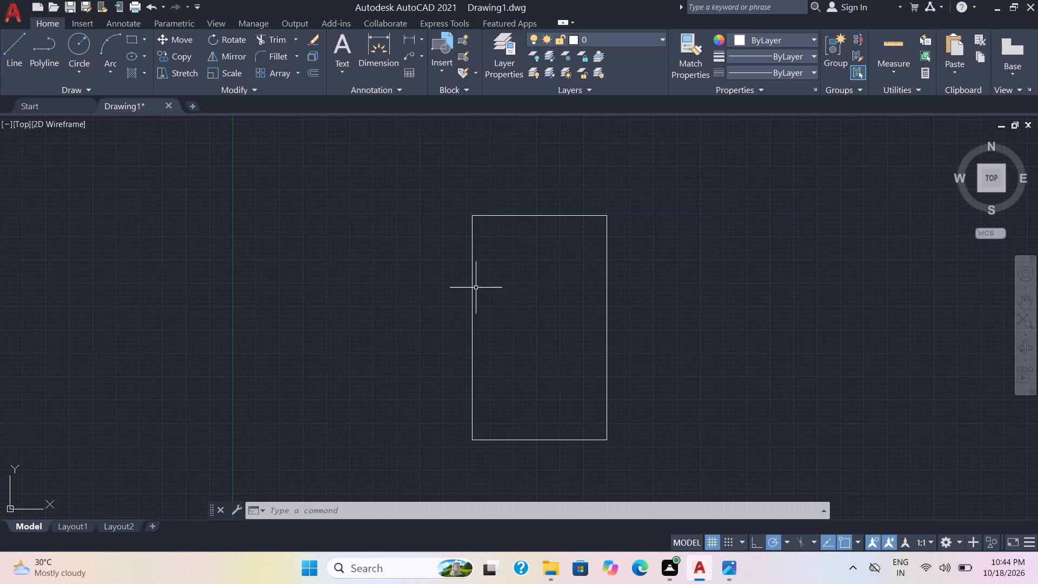
Explode the rectangle into separate edge lines.
left_click(548, 216)
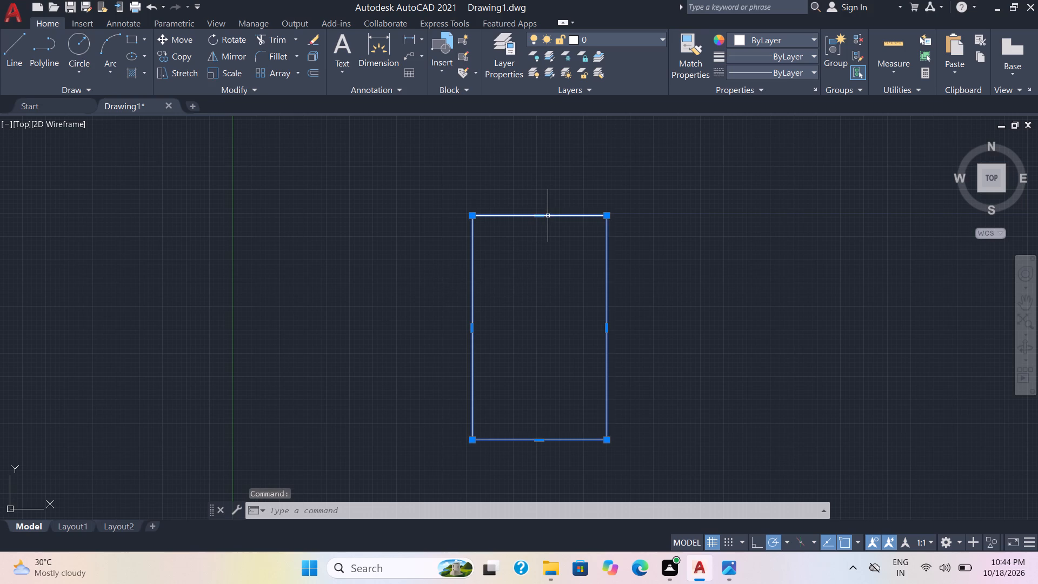
key("x")
key("Return")
left_click(584, 214)
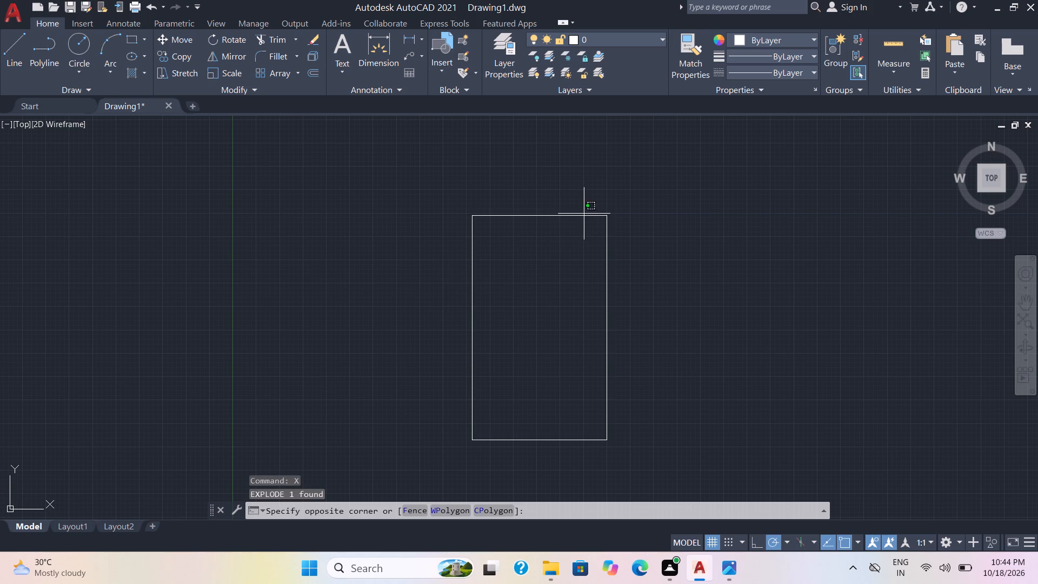
key("Escape")
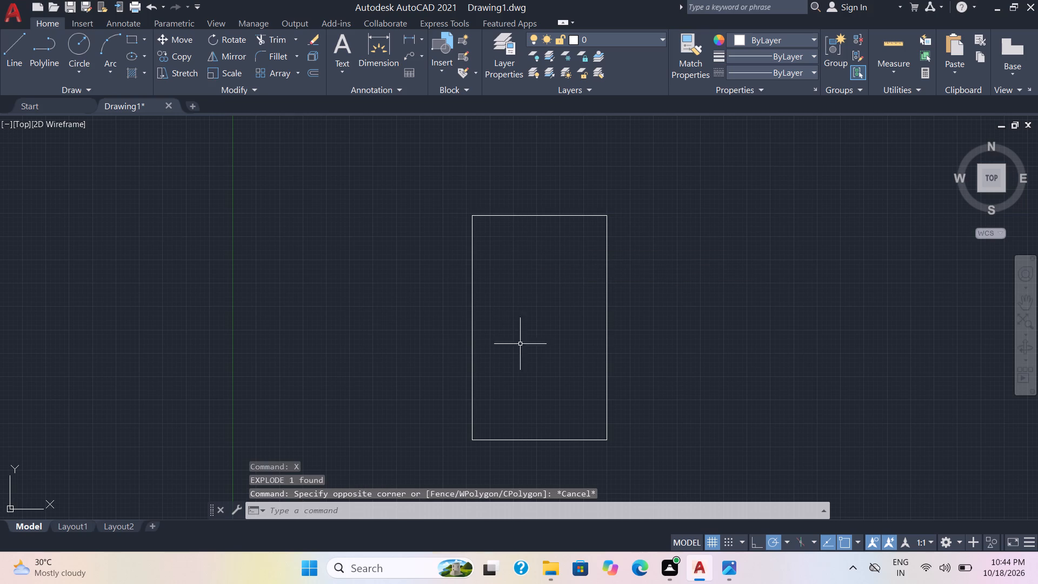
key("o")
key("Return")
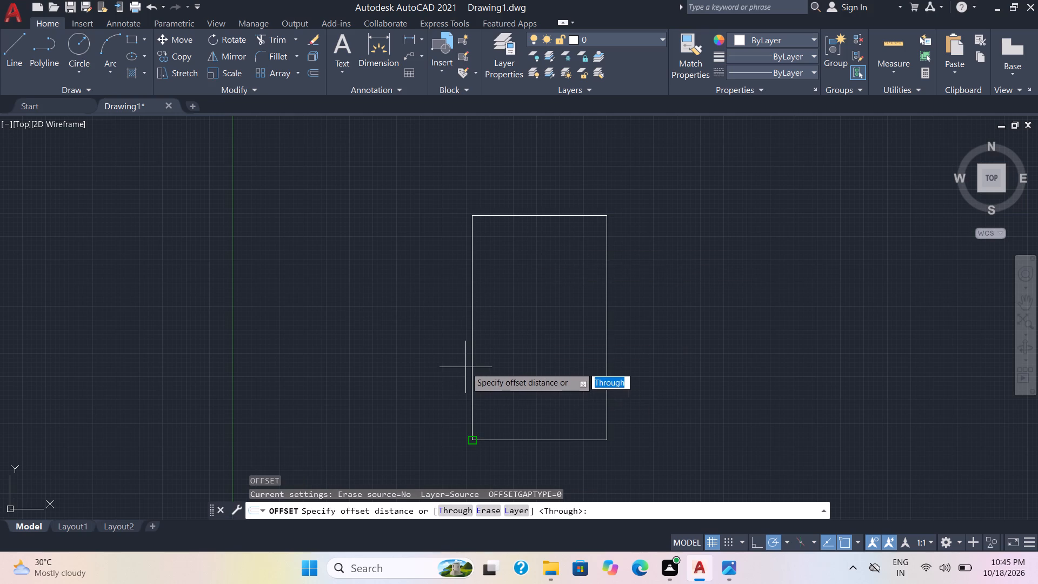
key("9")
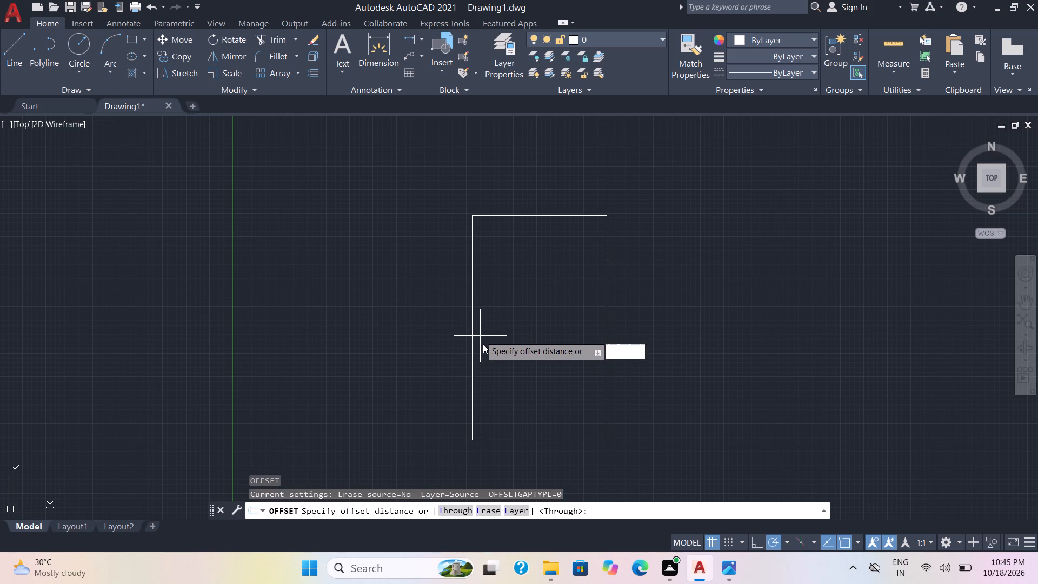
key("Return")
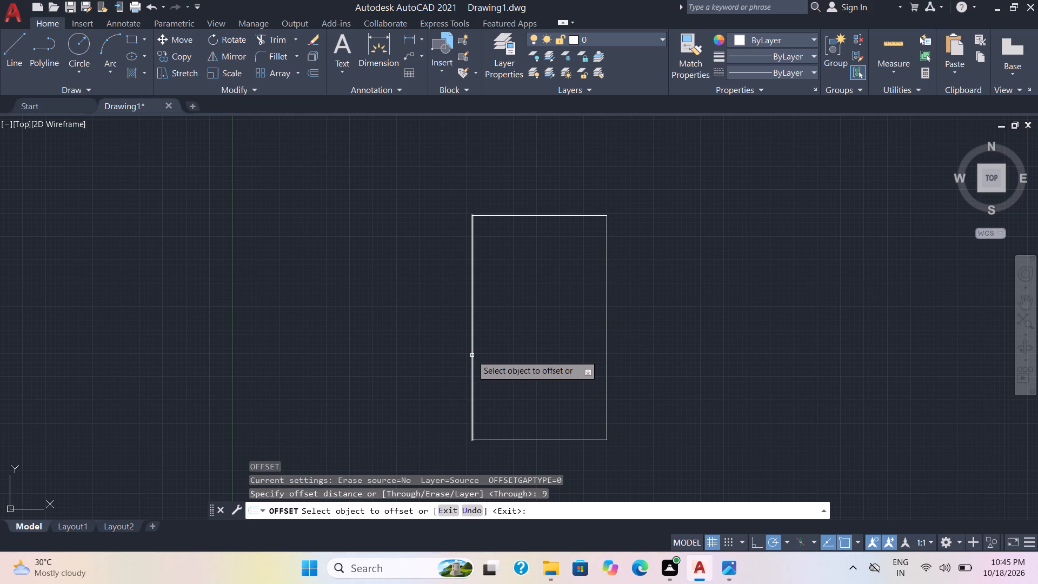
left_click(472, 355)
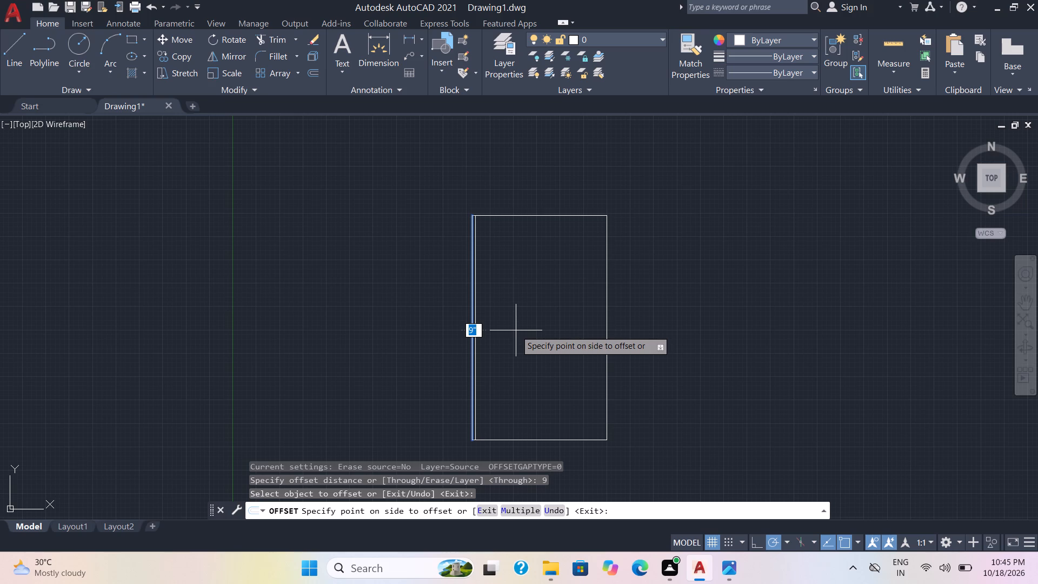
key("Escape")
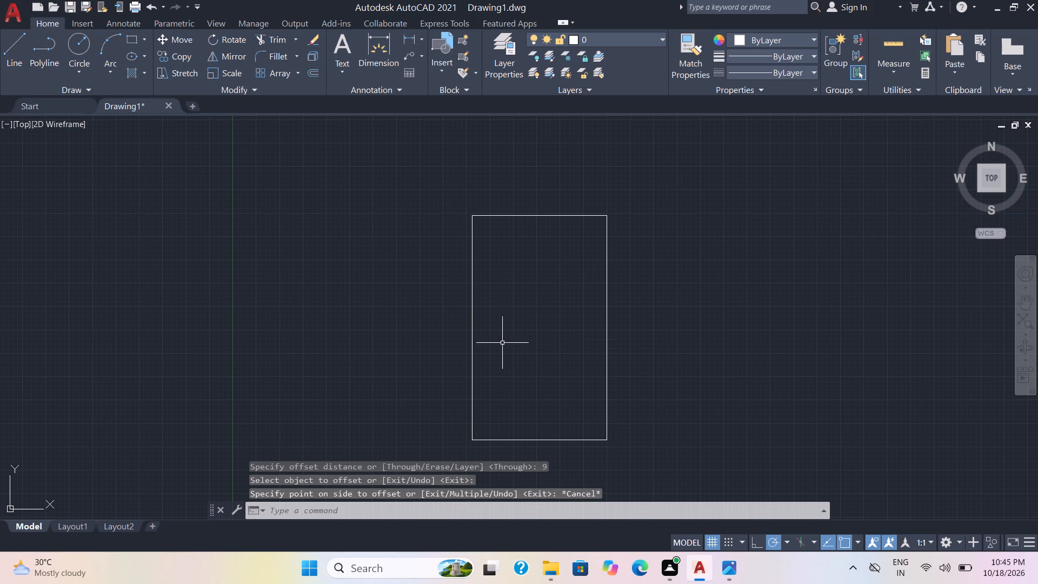
Start Offset with a 1' default distance and offset the outline's left edge inward by 2'.
key("o")
key("Return")
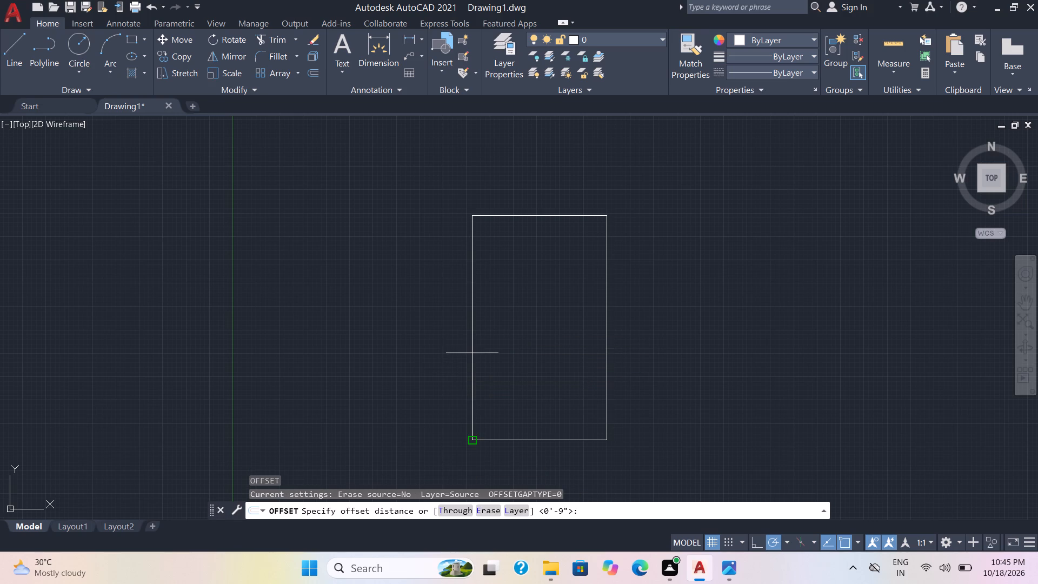
key("1")
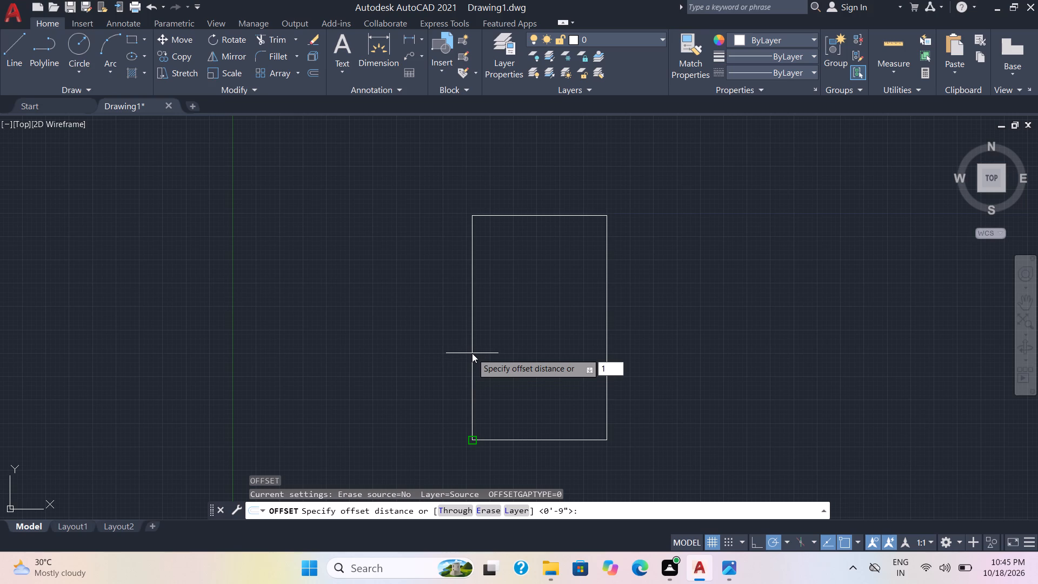
key("apostrophe")
key("Return")
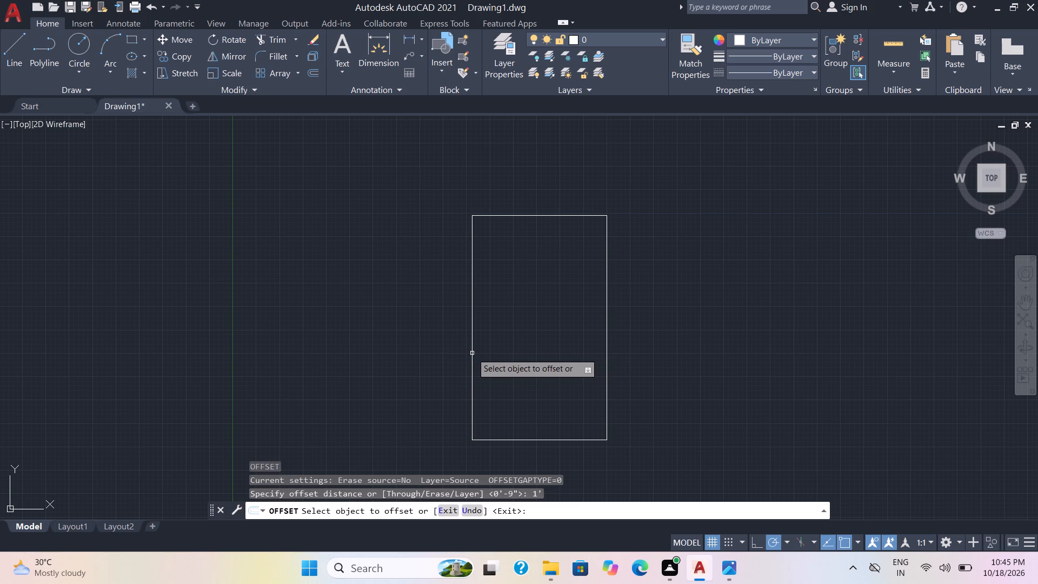
left_click(472, 353)
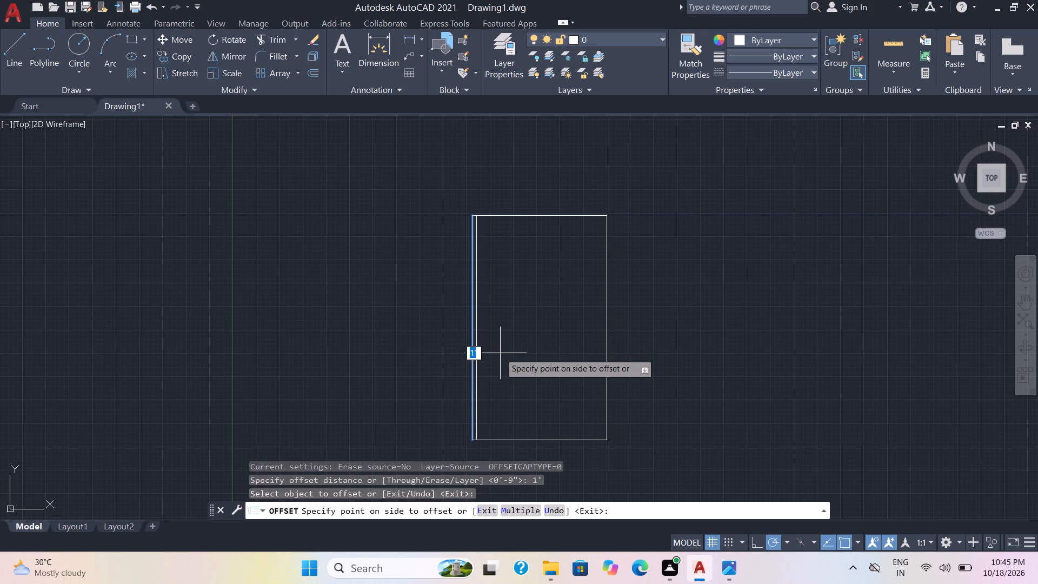
type("2'")
key("Return")
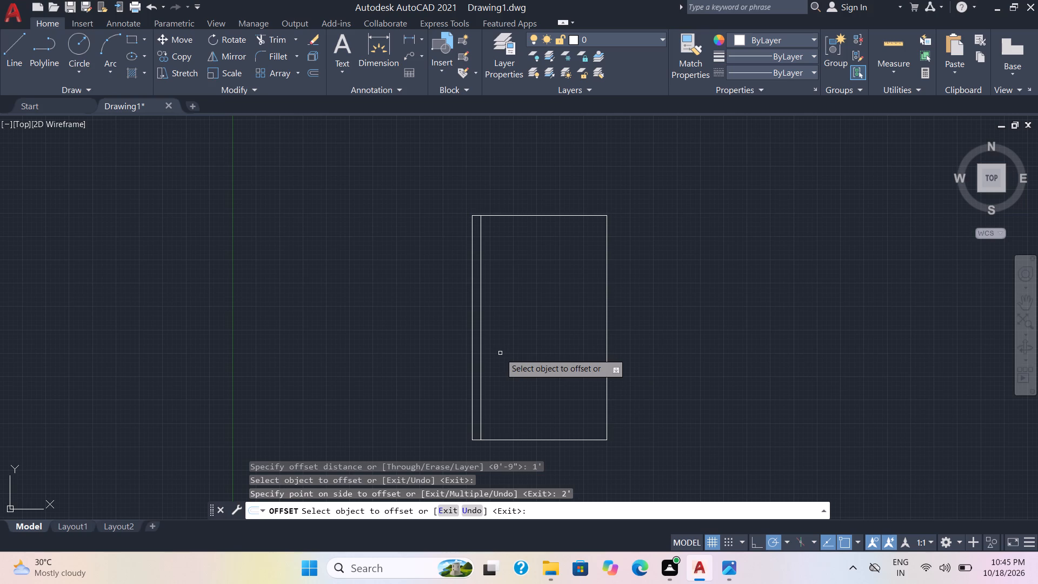
Offset the outline's top edge 2' downward.
left_click(531, 215)
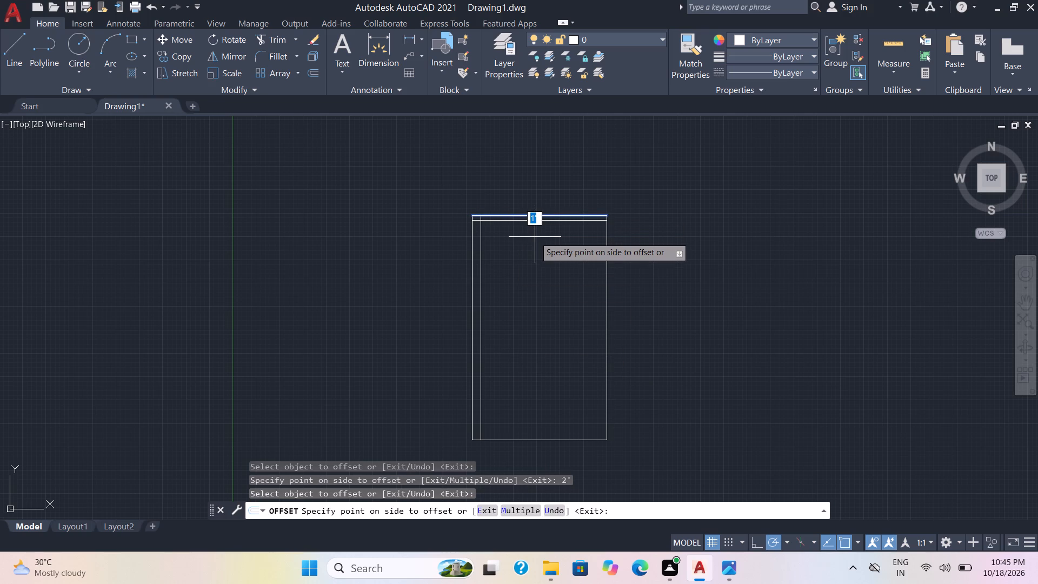
type("2'")
key("Return")
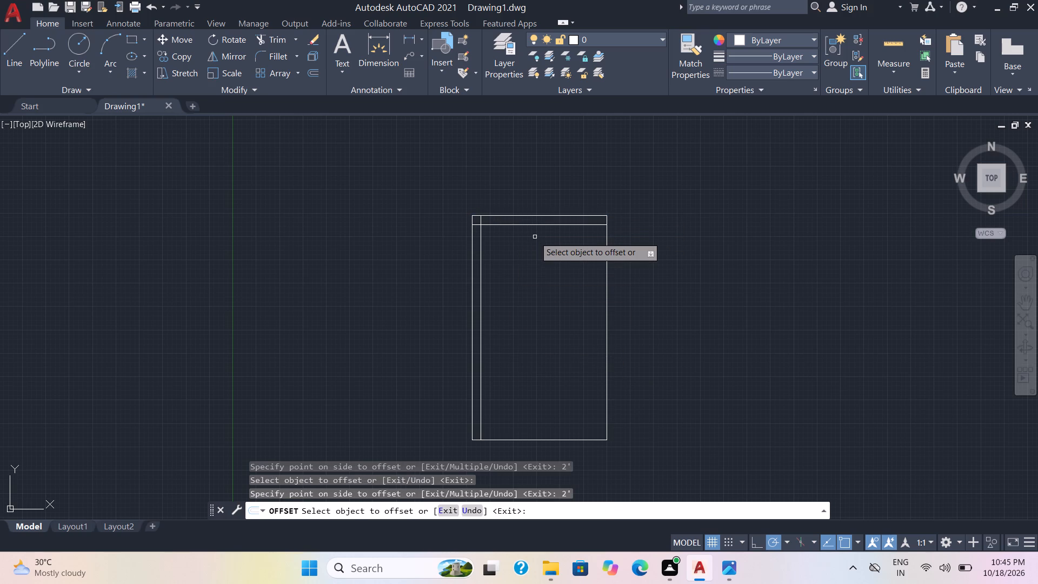
left_click(535, 237)
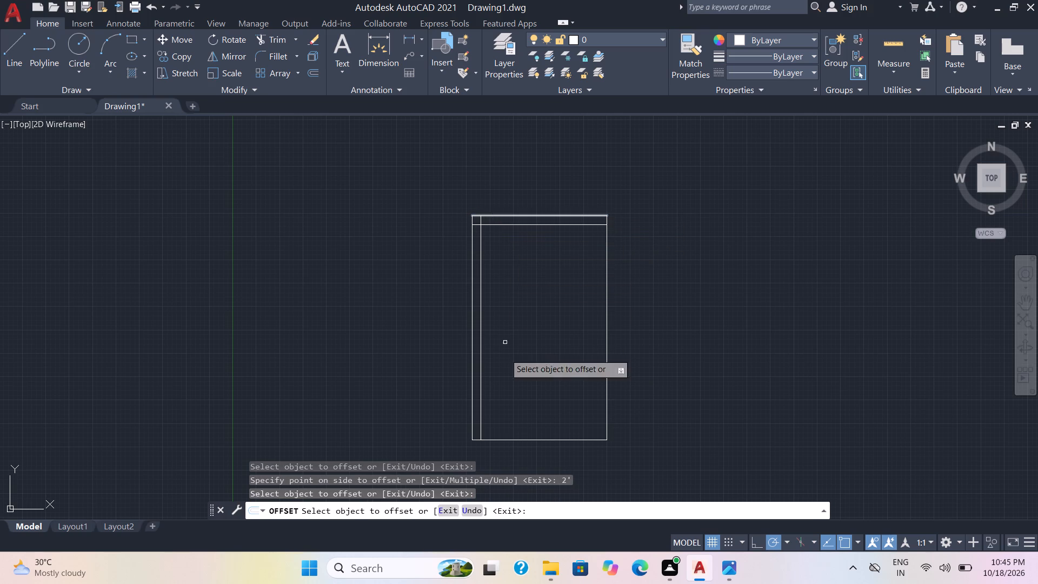
Offset the line just below the top edge 8' downward, and offset the resulting line another 9" down.
left_click(564, 225)
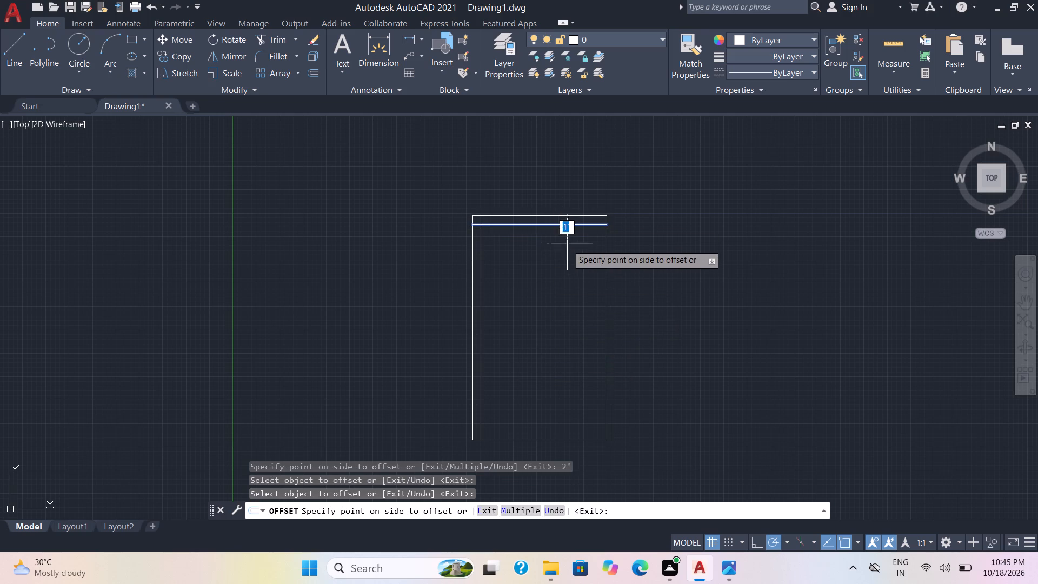
type("8'")
key("Return")
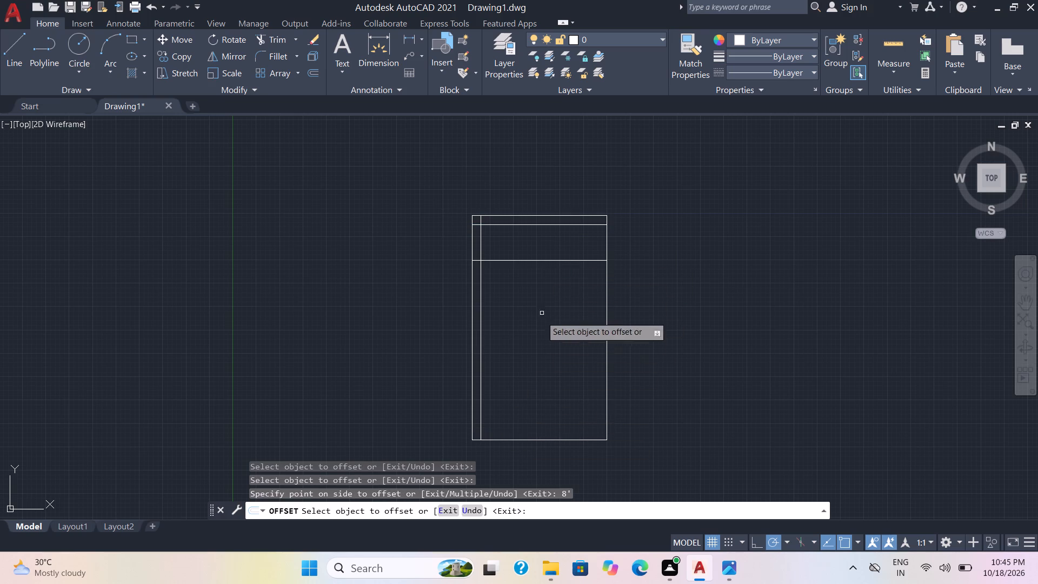
left_click(548, 260)
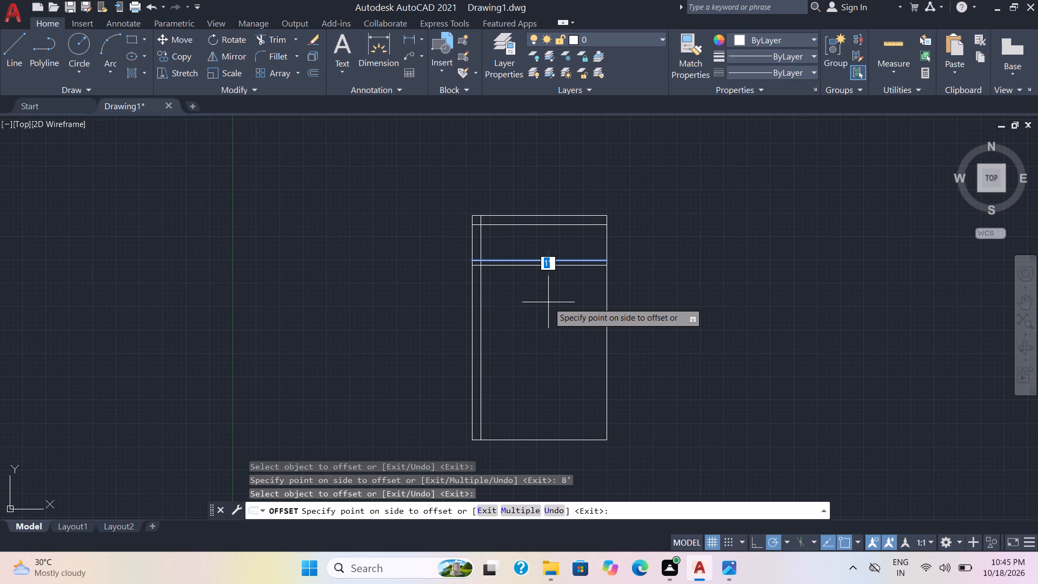
key("9")
key("Return")
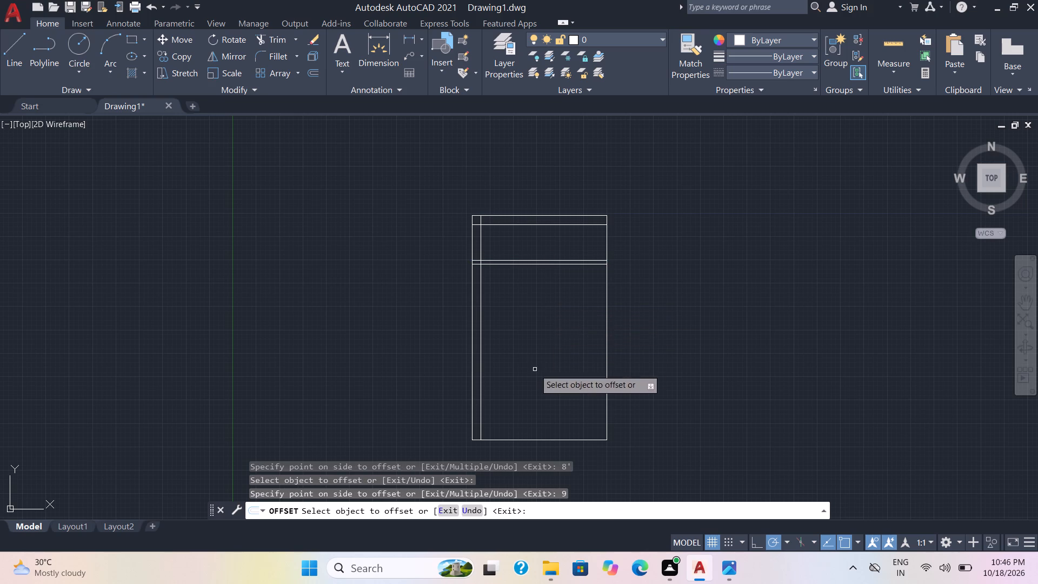
Offset the lower line of the 9" pair 12' downward, and offset the resulting line 1' below itself.
left_click(540, 263)
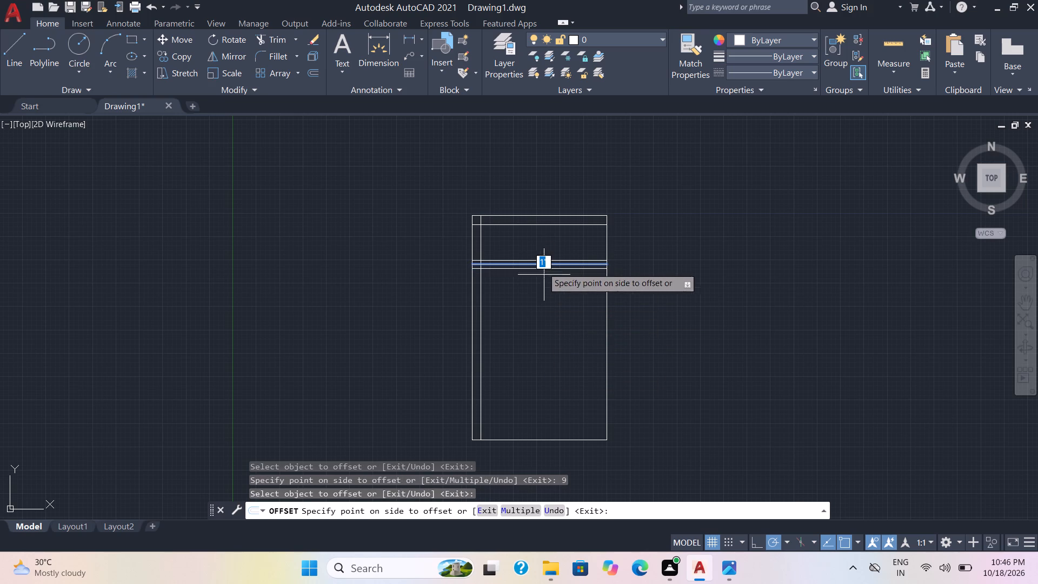
type("12'")
key("Return")
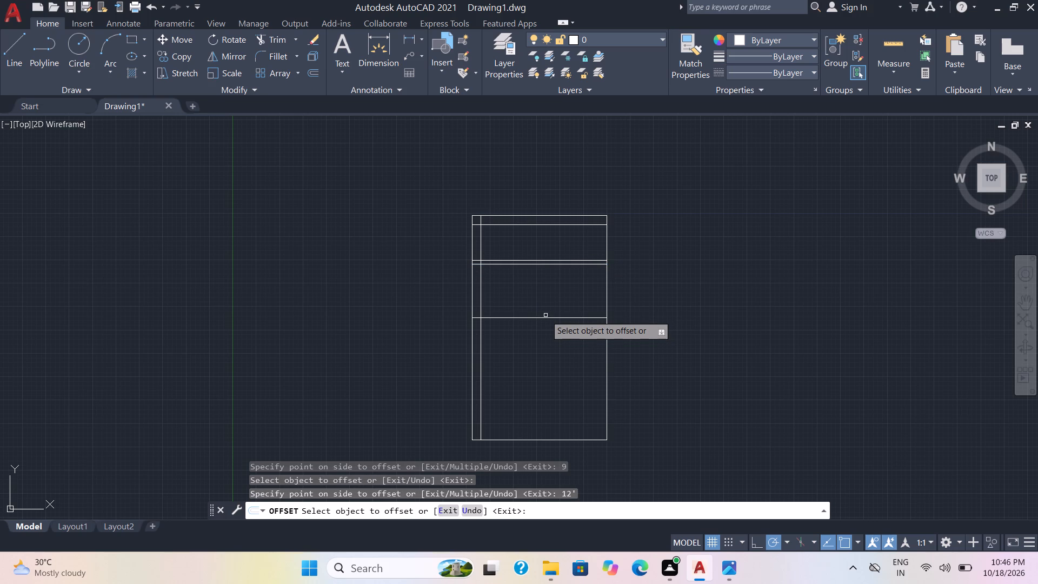
left_click(545, 316)
left_click(545, 331)
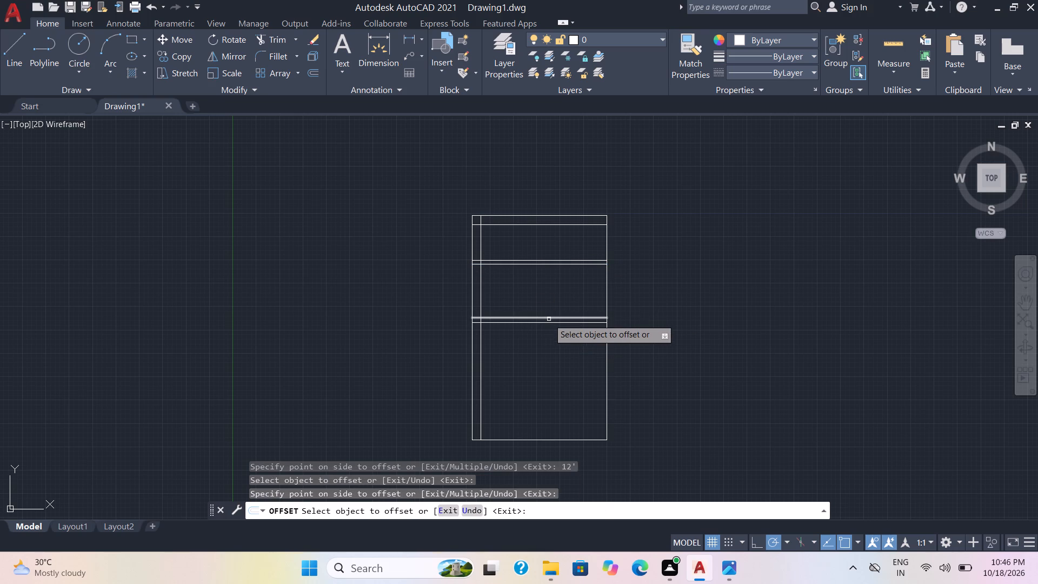
Offset the lower line of the 1' pair 12' downward.
key("1")
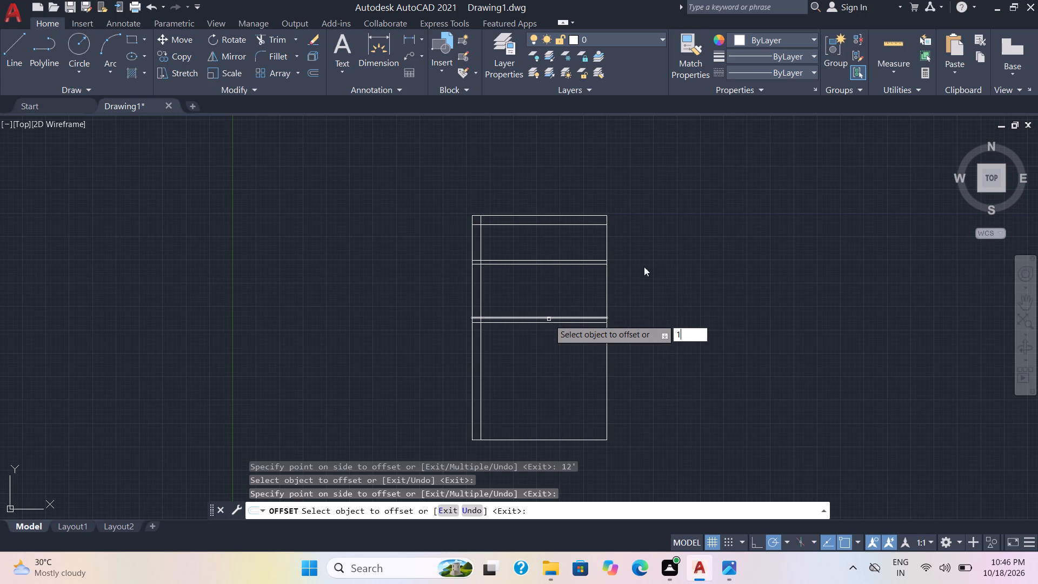
scroll(723, 282, "up", 1)
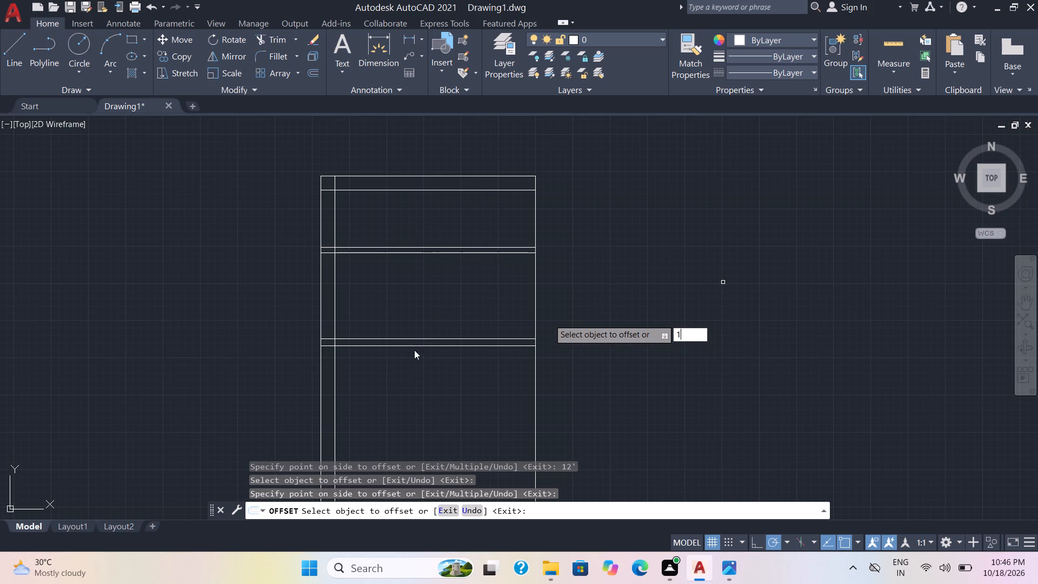
scroll(421, 349, "down", 1)
scroll(425, 401, "down", 1)
middle_click_drag(425, 396, 428, 350)
scroll(428, 350, "up", 1)
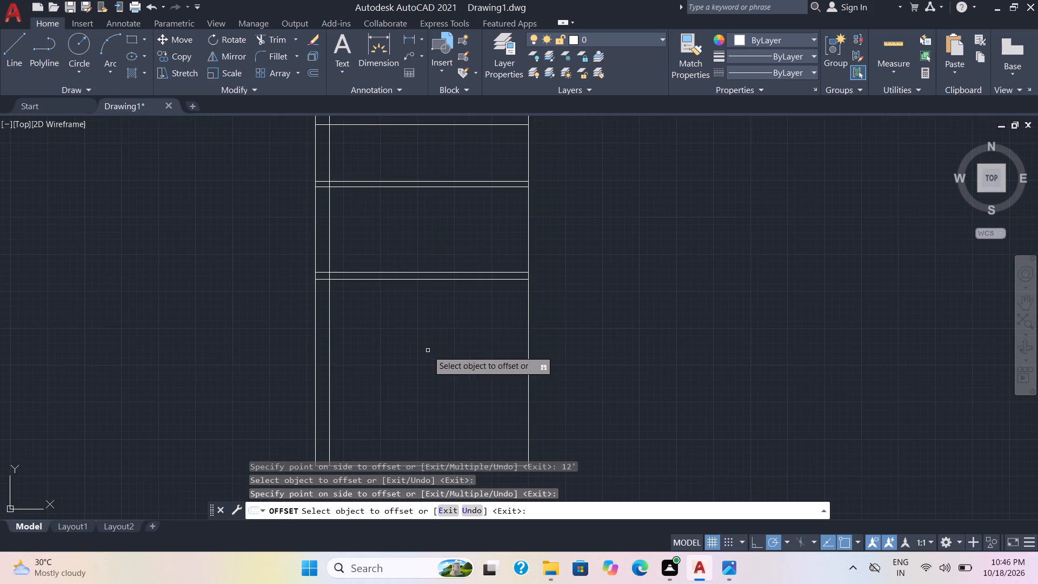
scroll(428, 350, "up", 1)
left_click(415, 281)
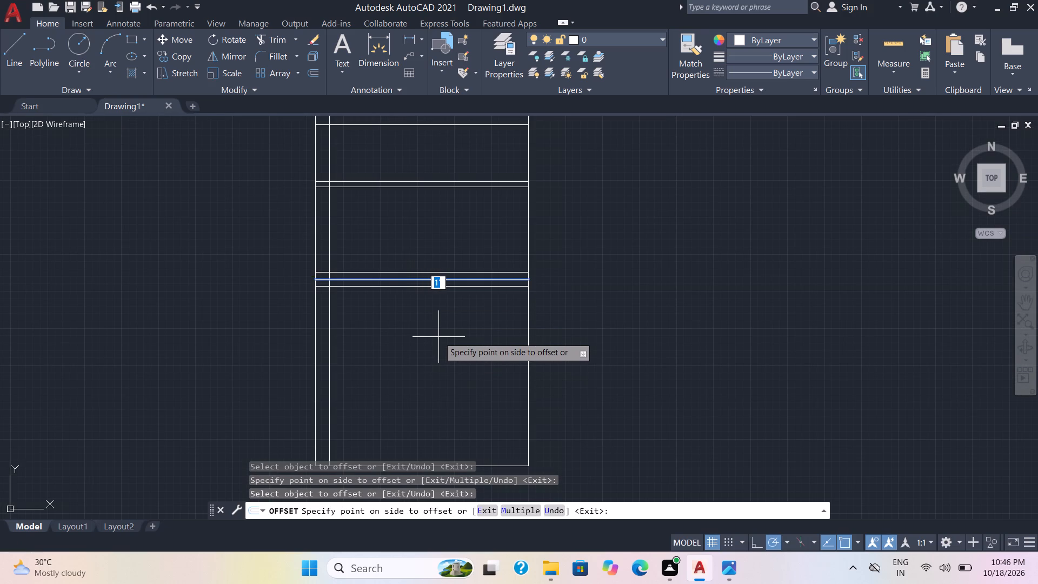
type("12")
key("apostrophe")
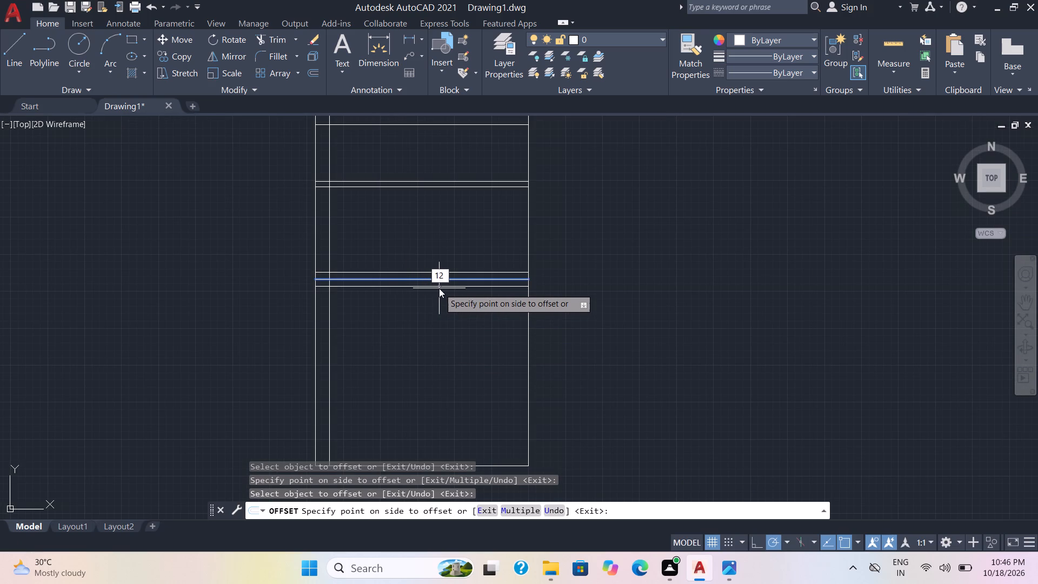
key("Return")
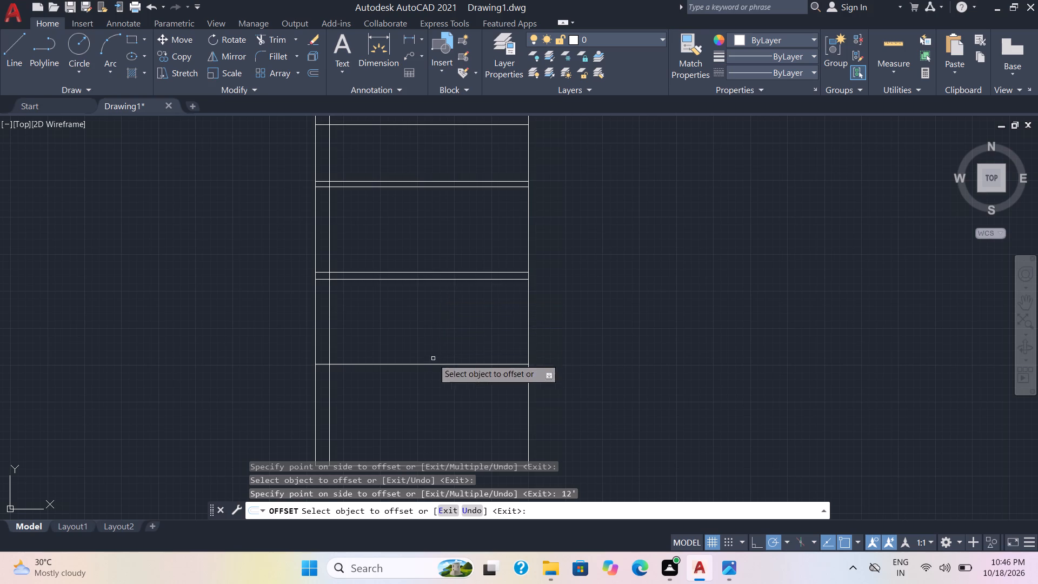
Trim away the middle pair of horizontal lines spaced 1' apart, including their stubs beside the outline's left edge.
scroll(447, 351, "down", 2)
middle_click_drag(444, 361, 448, 333)
scroll(441, 348, "up", 3)
middle_click_drag(430, 386, 457, 310)
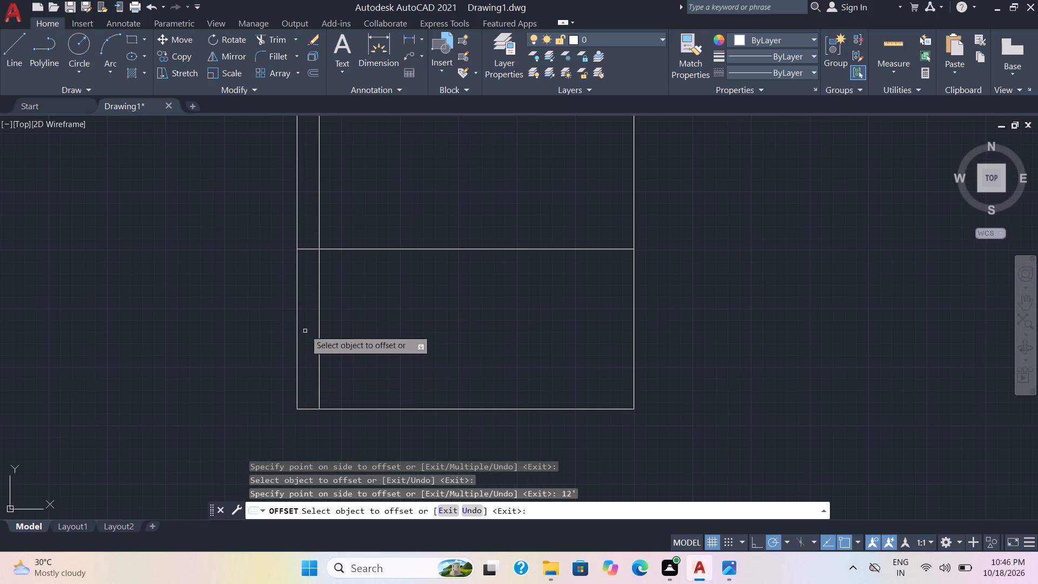
scroll(327, 301, "down", 2)
middle_click_drag(332, 291, 322, 346)
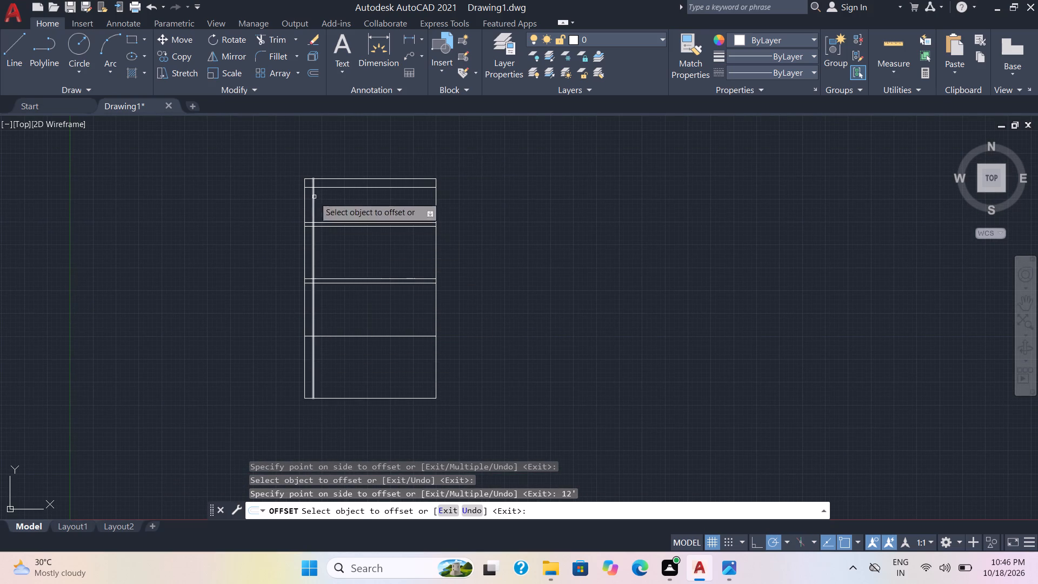
left_click(255, 39)
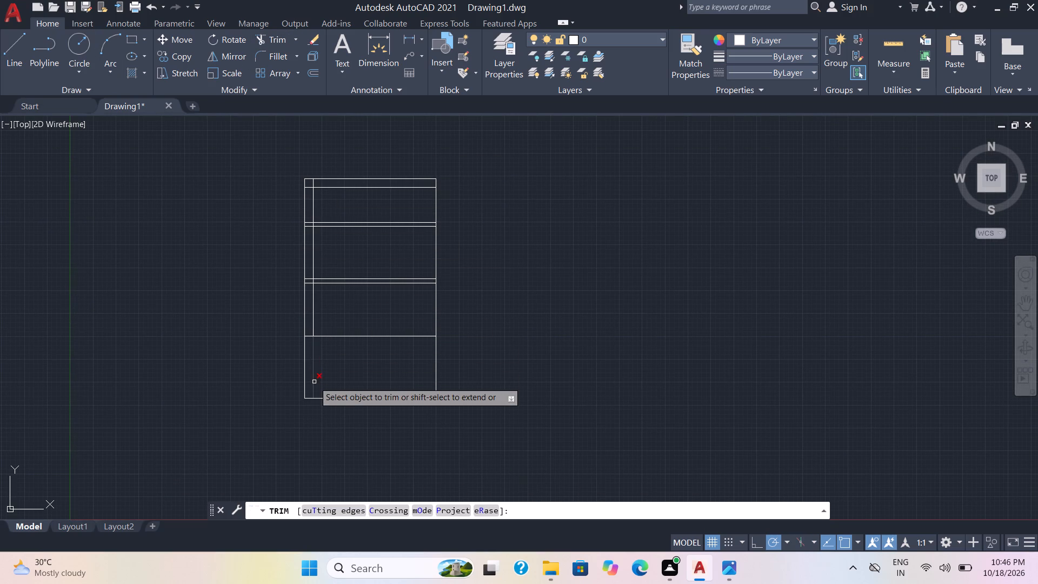
scroll(328, 340, "up", 1)
left_click_drag(345, 224, 357, 273)
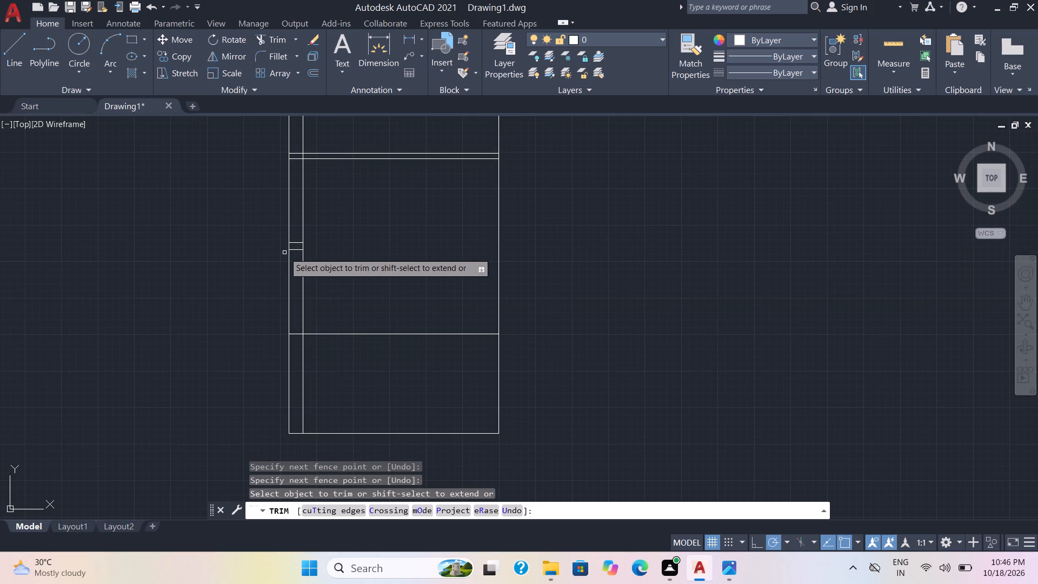
scroll(291, 247, "up", 2)
left_click_drag(296, 231, 296, 283)
scroll(331, 224, "down", 3)
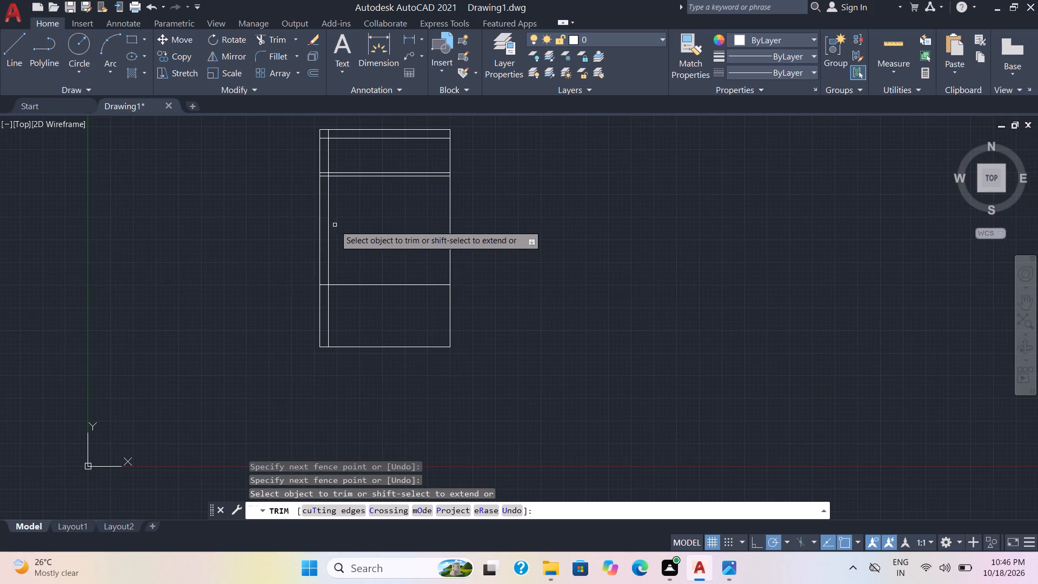
Trim the upper 9" pair back to the inner vertical line and trim the overlapping ends at the inner top-left corner.
scroll(324, 197, "up", 3)
middle_click_drag(318, 176, 318, 317)
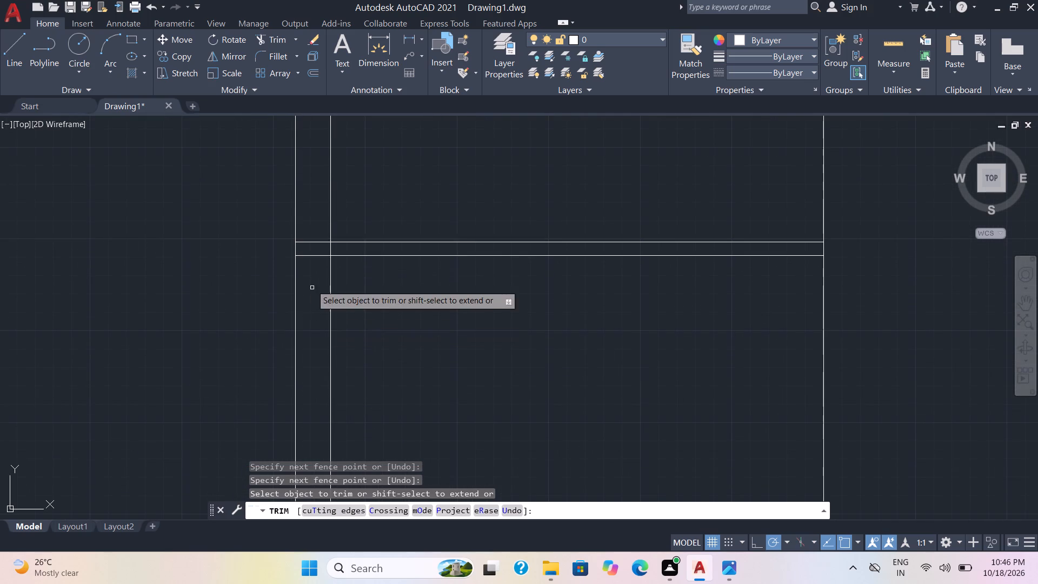
left_click_drag(310, 221, 304, 281)
scroll(320, 156, "down", 3)
scroll(321, 150, "up", 2)
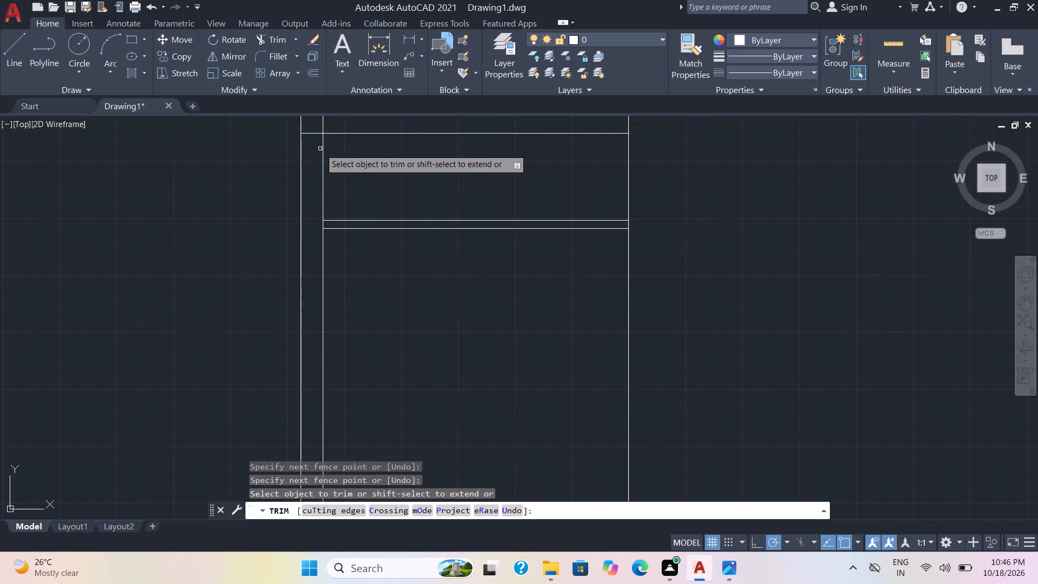
left_click_drag(332, 131, 308, 145)
scroll(354, 199, "down", 3)
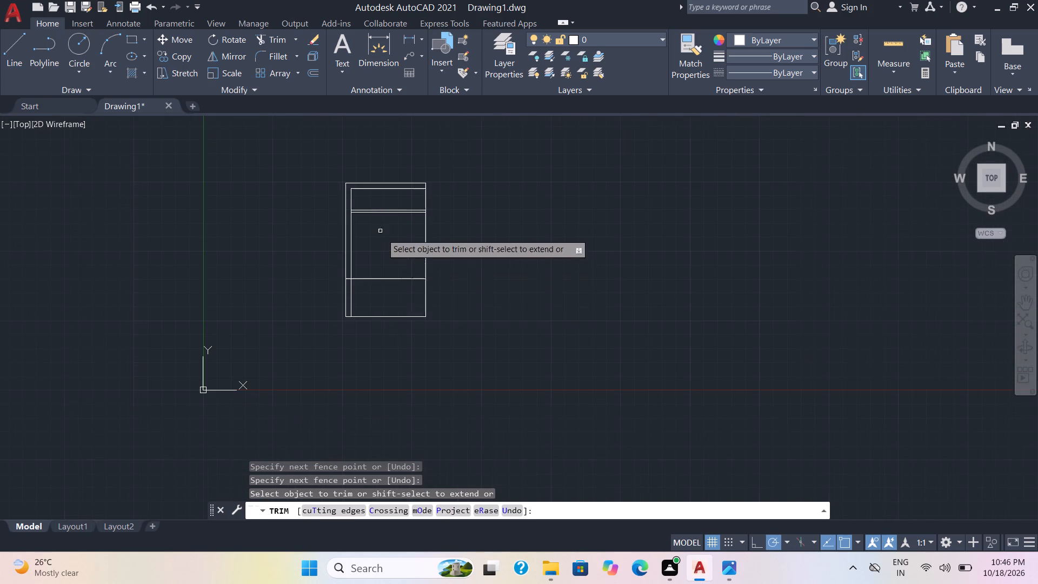
key("Escape")
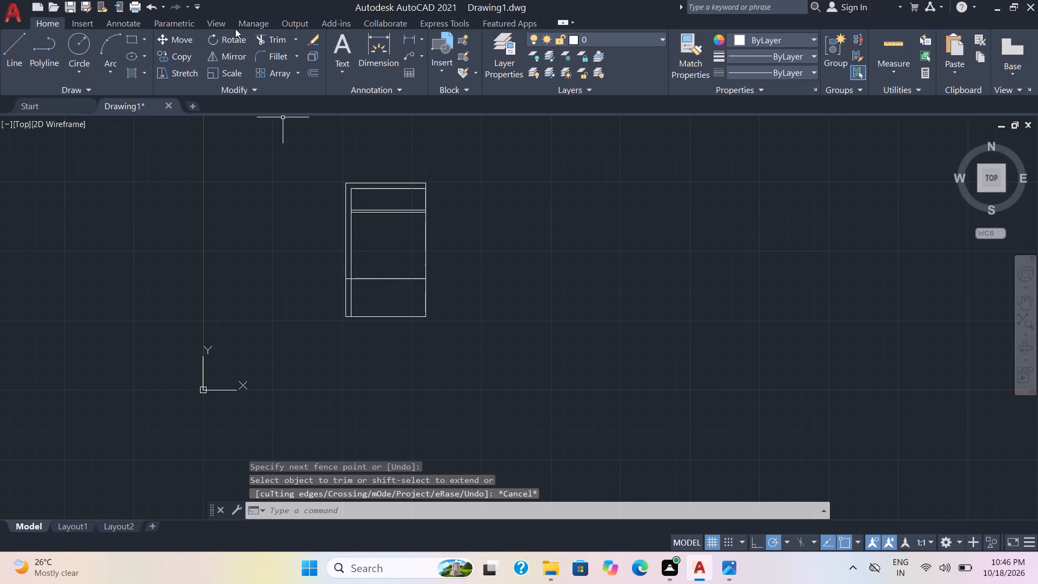
Trim the lowest inner horizontal line's stub between the outline's left edge and the inner vertical line.
left_click(261, 44)
scroll(285, 337, "up", 3)
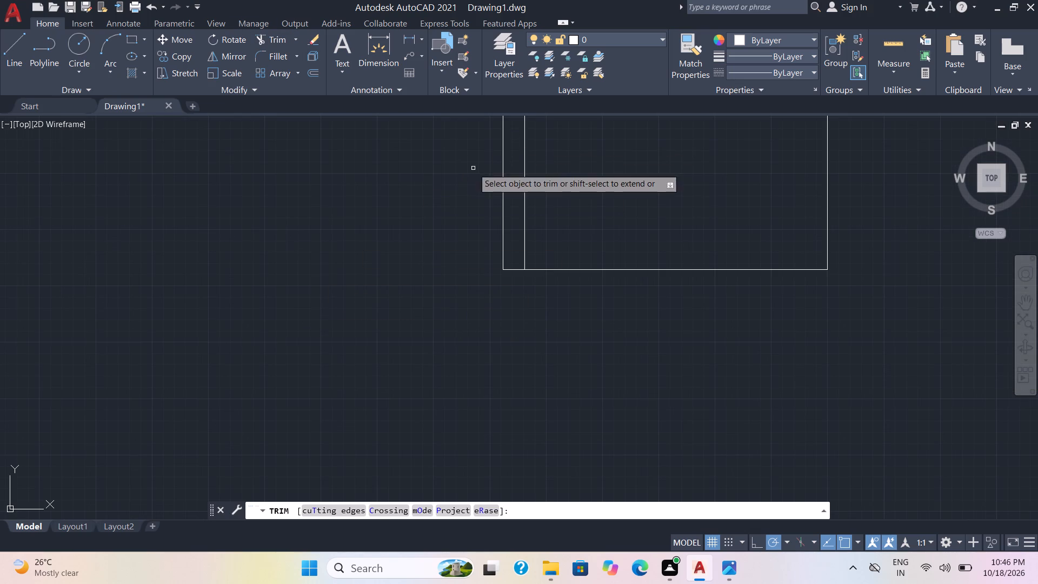
right_click(473, 168)
middle_click_drag(473, 168, 493, 288)
left_click_drag(539, 229, 538, 265)
key("Escape")
scroll(567, 237, "down", 4)
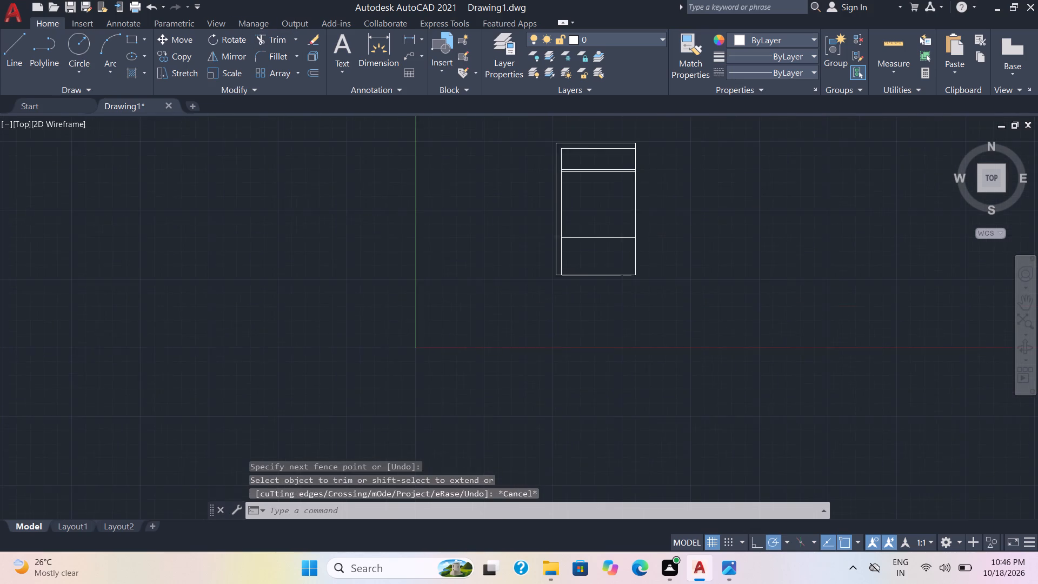
Offset the lowest inner horizontal line 9" downward.
middle_click_drag(583, 228, 537, 235)
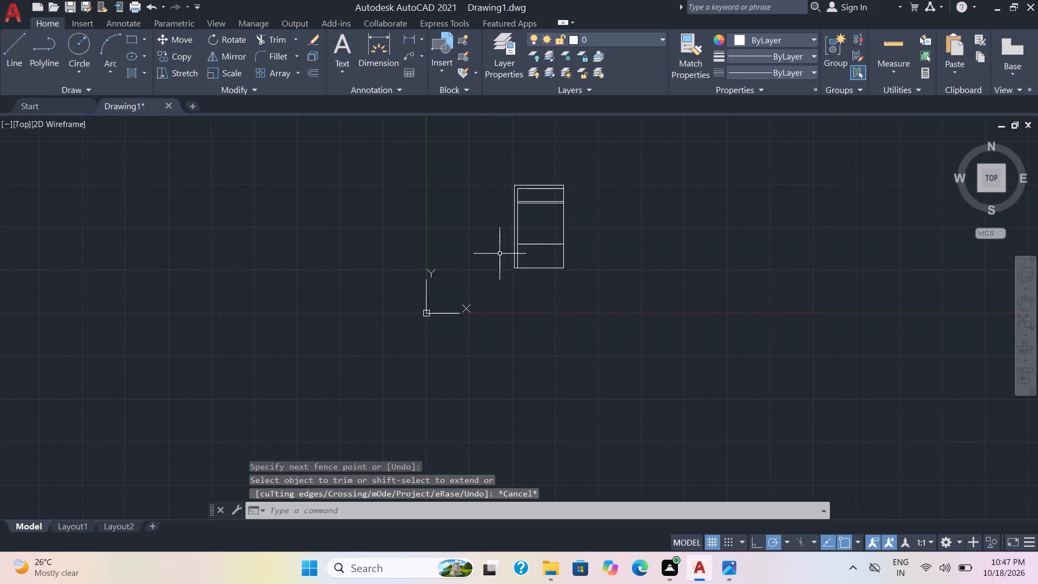
scroll(557, 221, "up", 3)
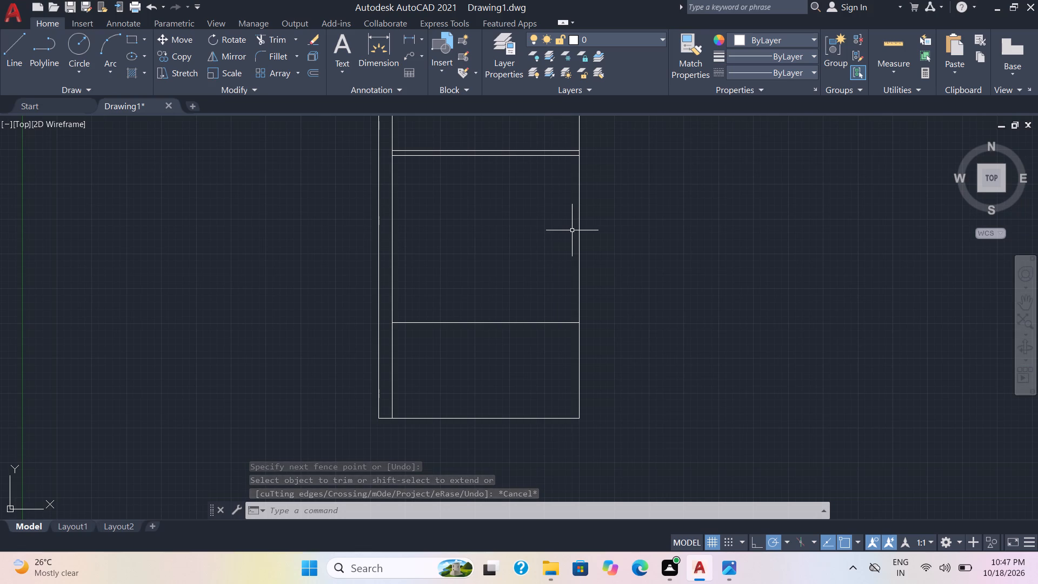
key("o")
key("Return")
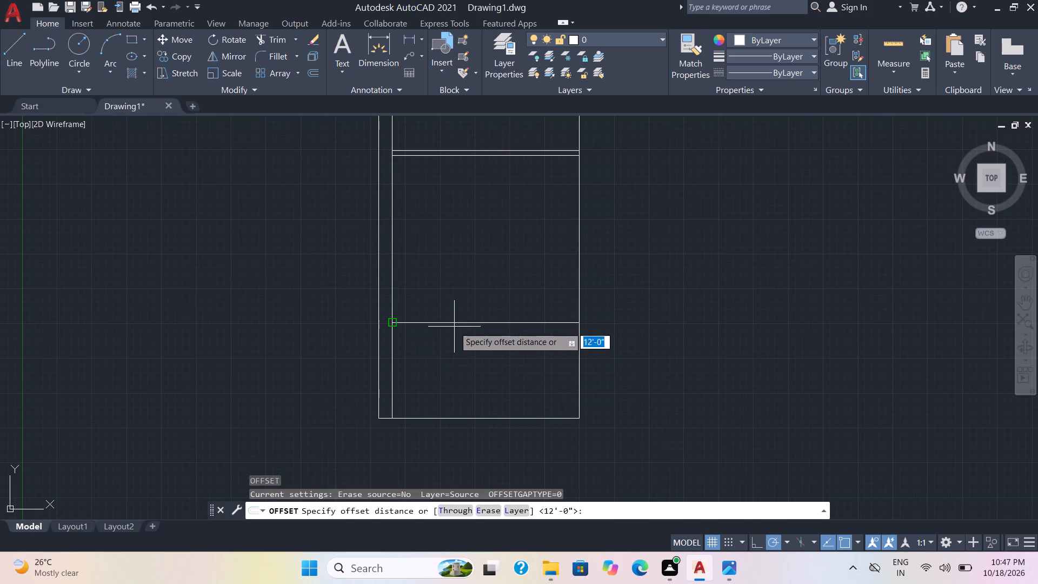
key("9")
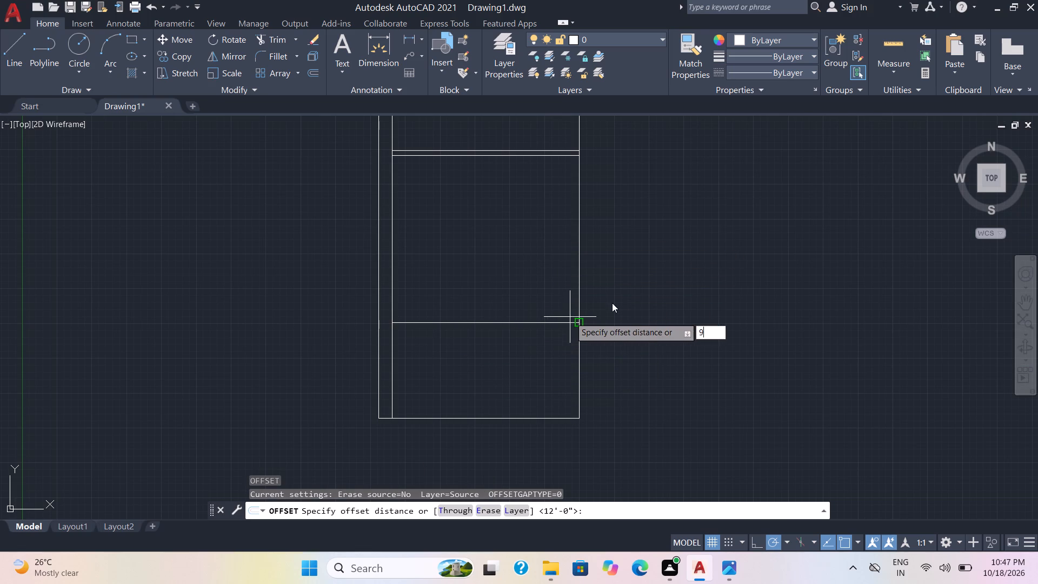
key("Return")
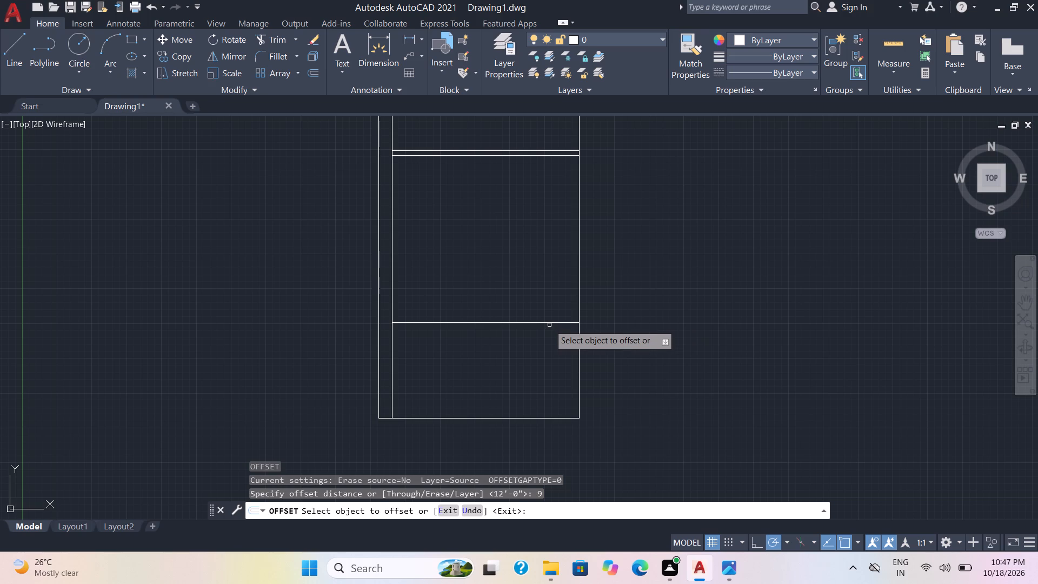
left_click(551, 324)
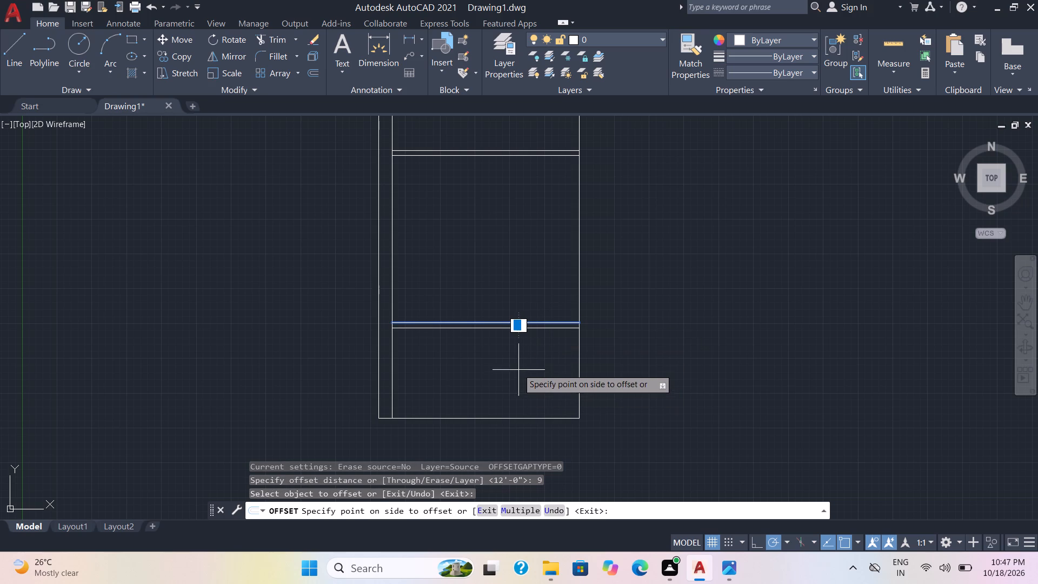
left_click(518, 360)
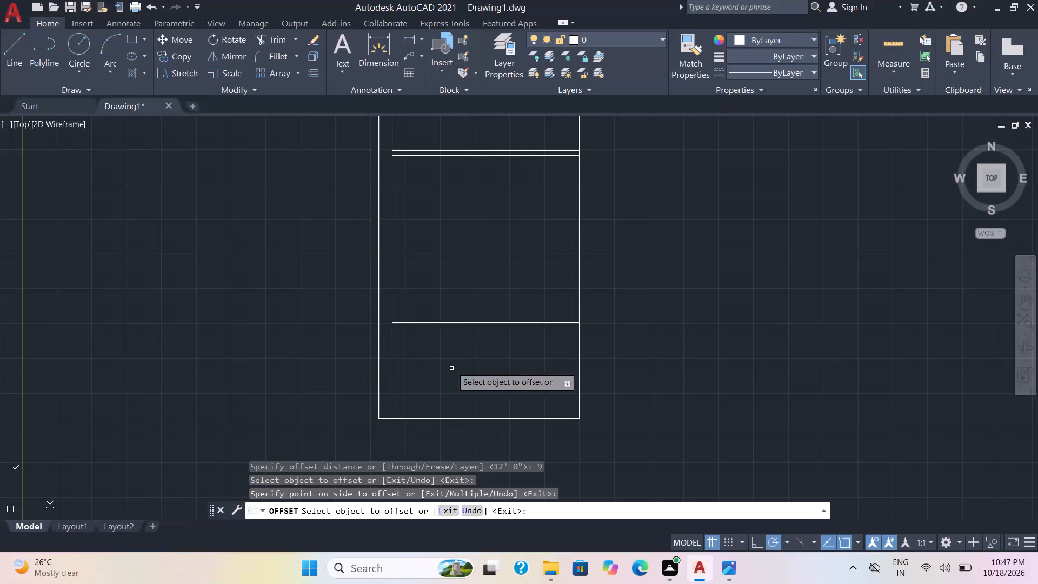
Offset the inner left vertical line 16' to the right, and offset the resulting line another 2.5' to the right.
left_click(392, 284)
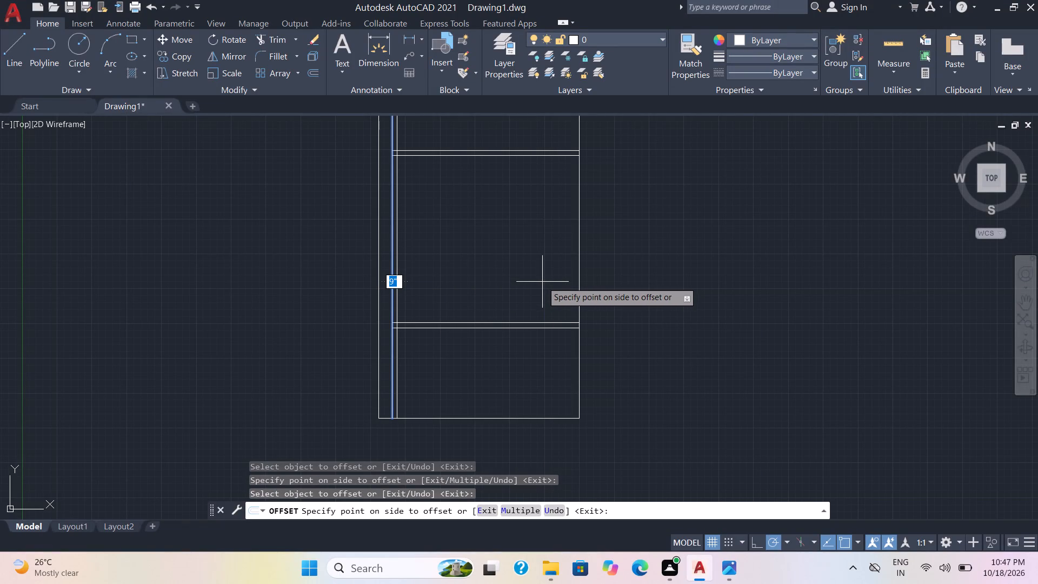
type("16'")
key("Return")
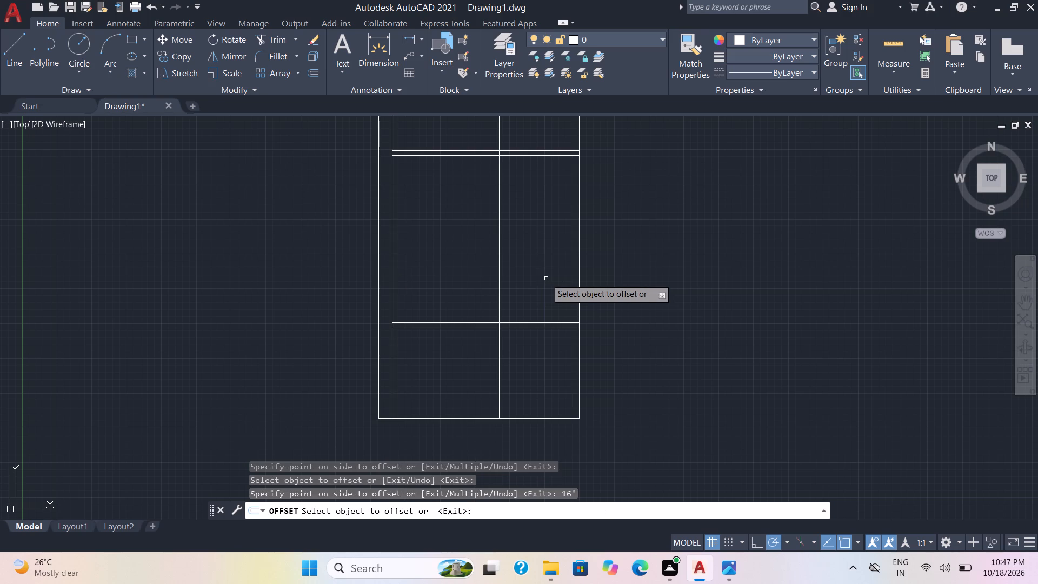
scroll(460, 208, "down", 1)
middle_click_drag(460, 208, 456, 216)
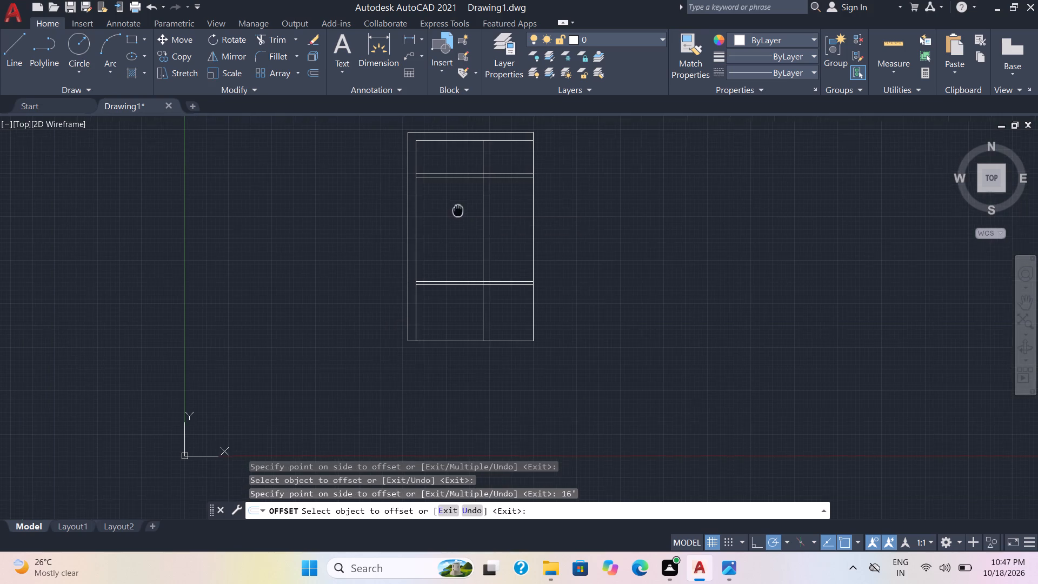
middle_click_drag(456, 216, 442, 243)
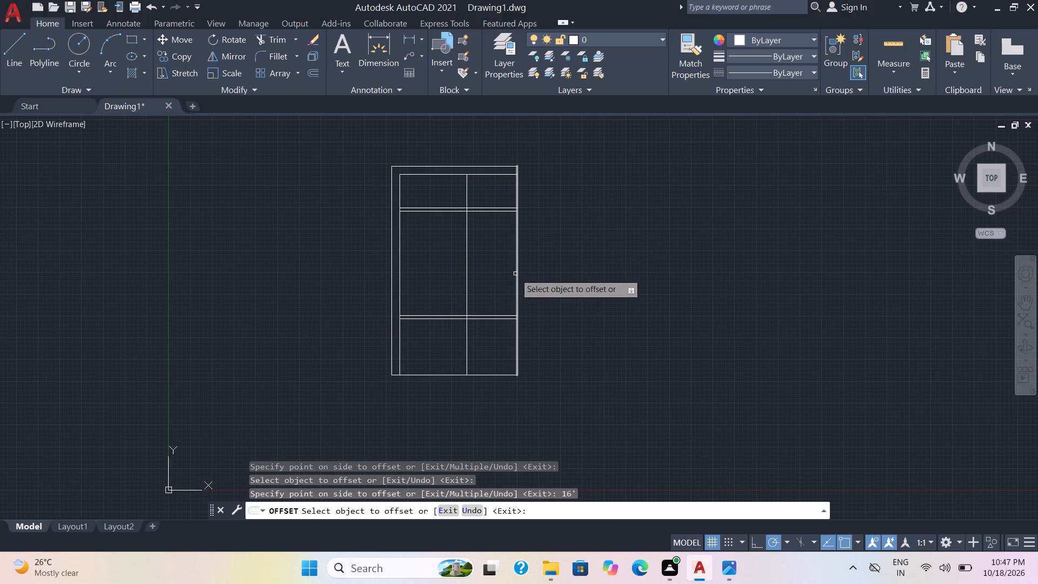
scroll(483, 279, "up", 3)
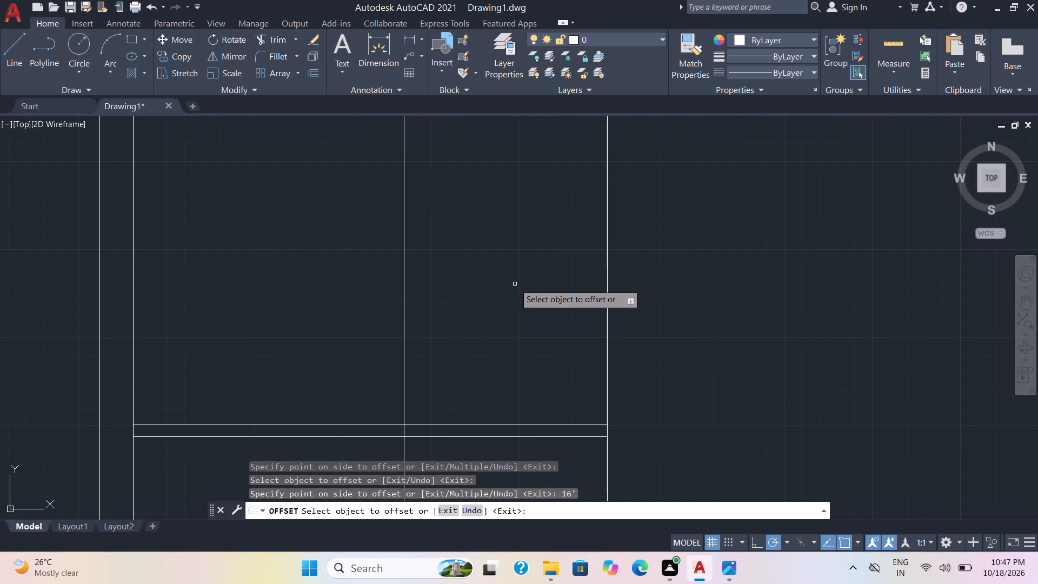
scroll(422, 301, "down", 1)
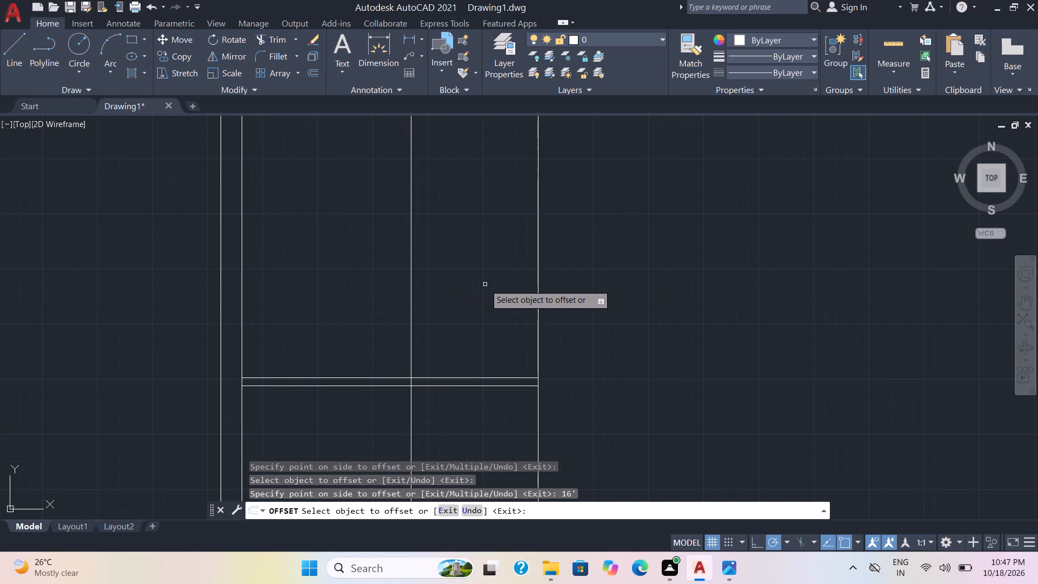
left_click(411, 303)
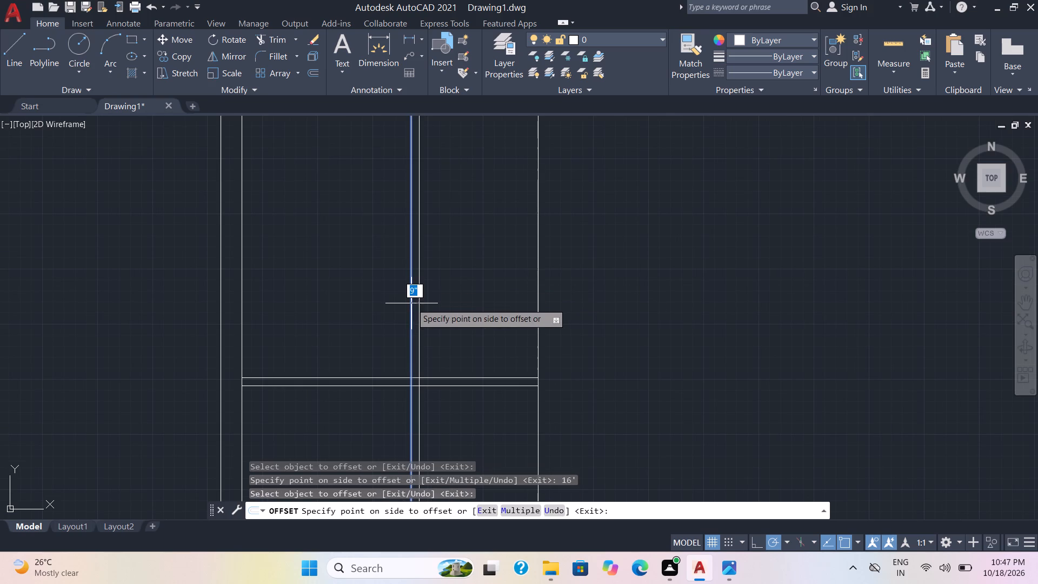
key("2")
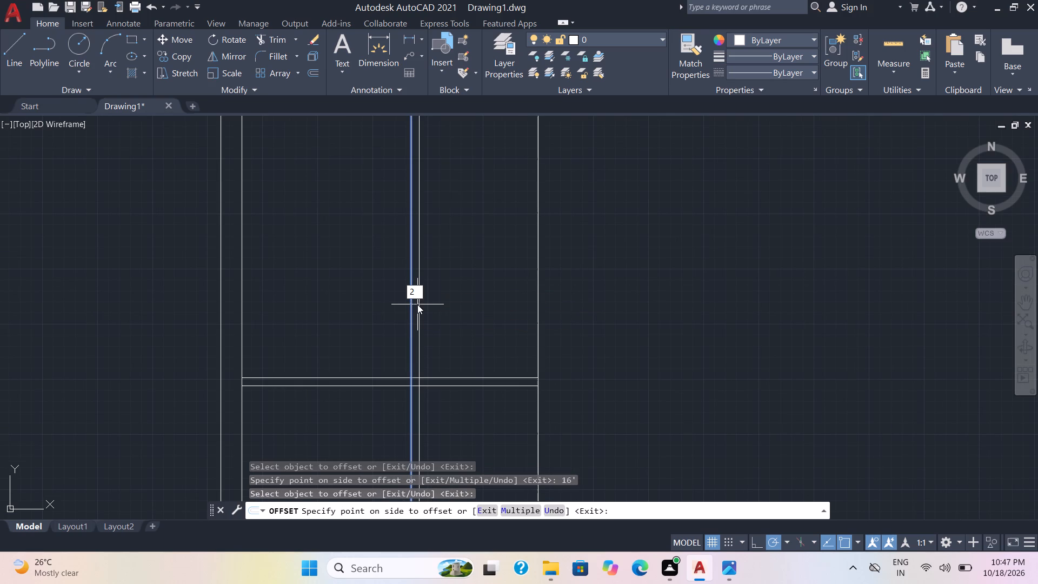
type(".5'")
key("Return")
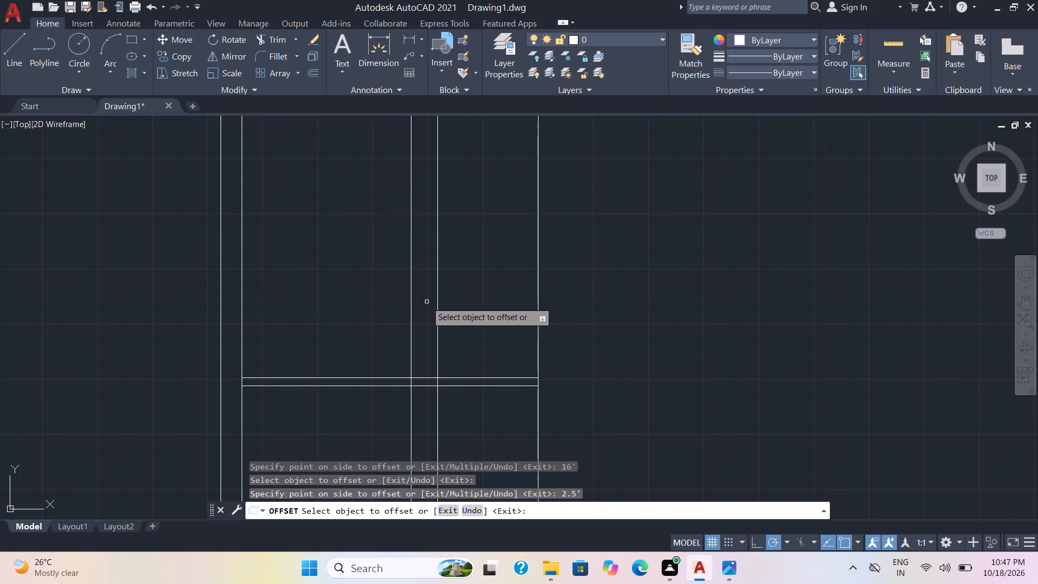
Extend the vertical line 16' from the inner left vertical up to the outline's top edge.
scroll(469, 302, "down", 1)
middle_click_drag(470, 301, 465, 324)
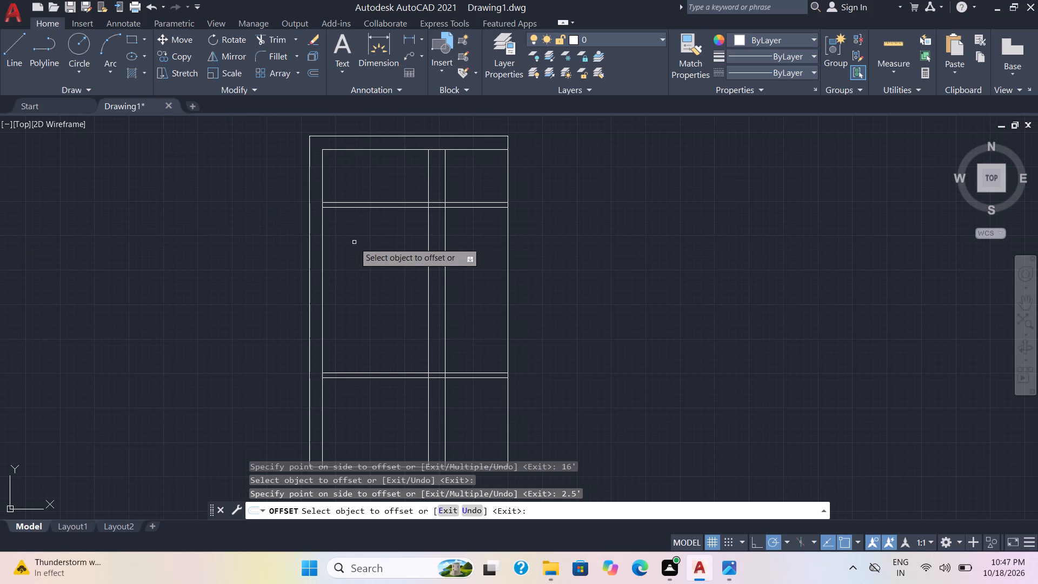
left_click(280, 38)
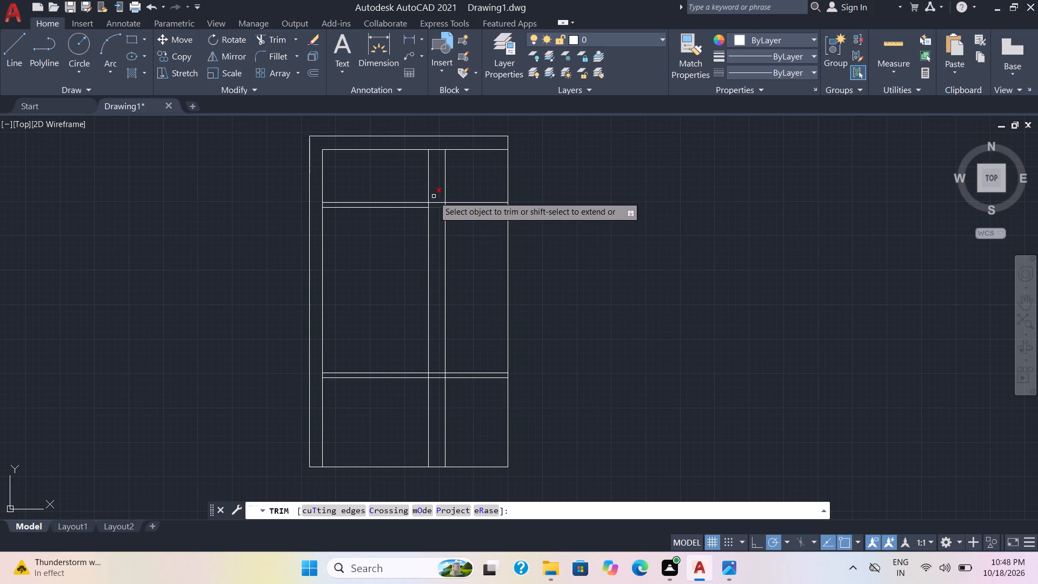
scroll(434, 196, "up", 1)
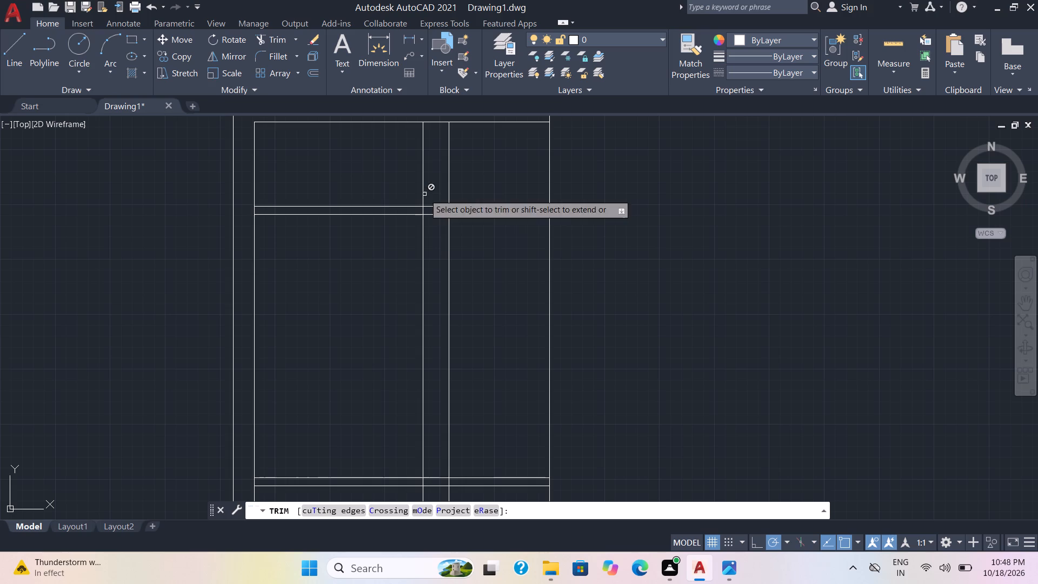
scroll(420, 153, "up", 6)
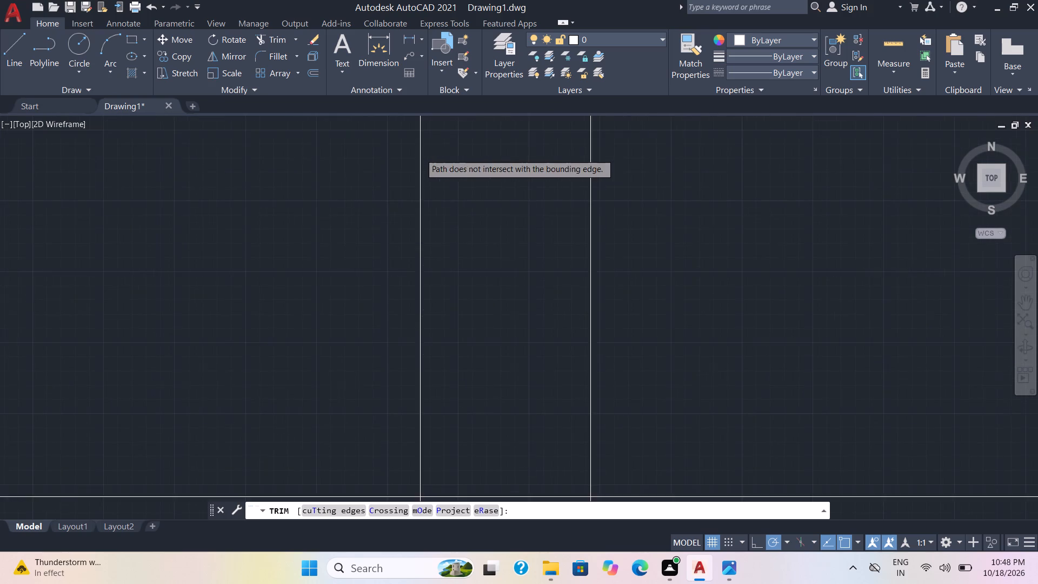
left_click_drag(417, 161, 434, 256, "shift")
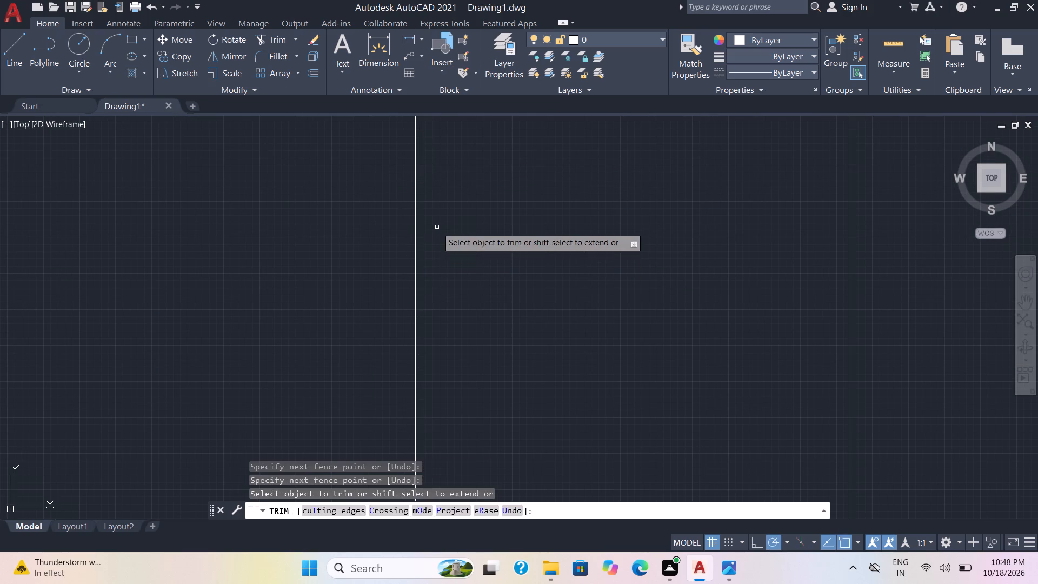
middle_click_drag(437, 227, 493, 549)
scroll(513, 297, "down", 3)
middle_click_drag(507, 273, 507, 353)
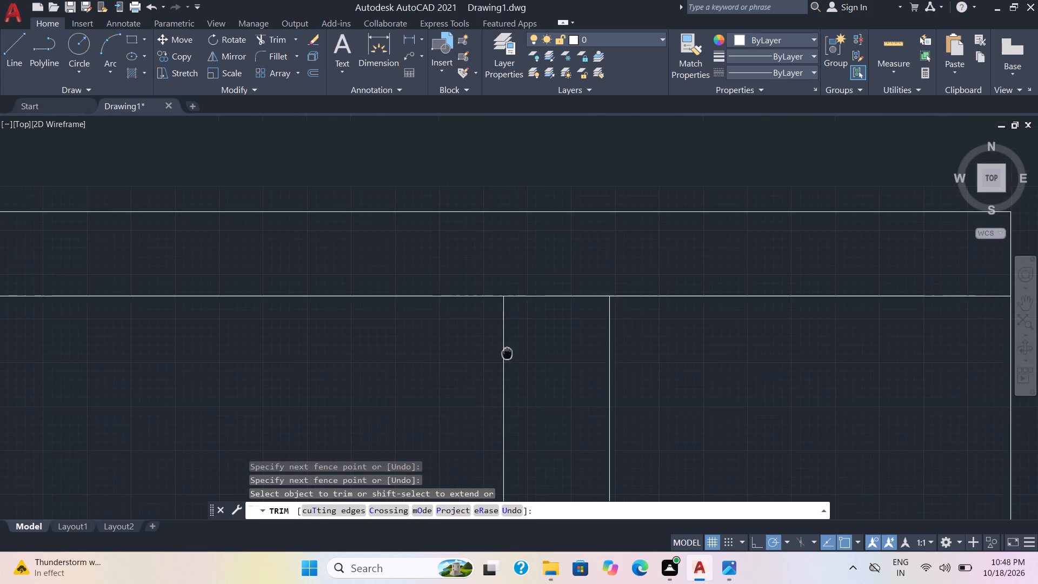
middle_click_drag(507, 353, 507, 353)
scroll(514, 339, "up", 5)
middle_click_drag(514, 306, 564, 493)
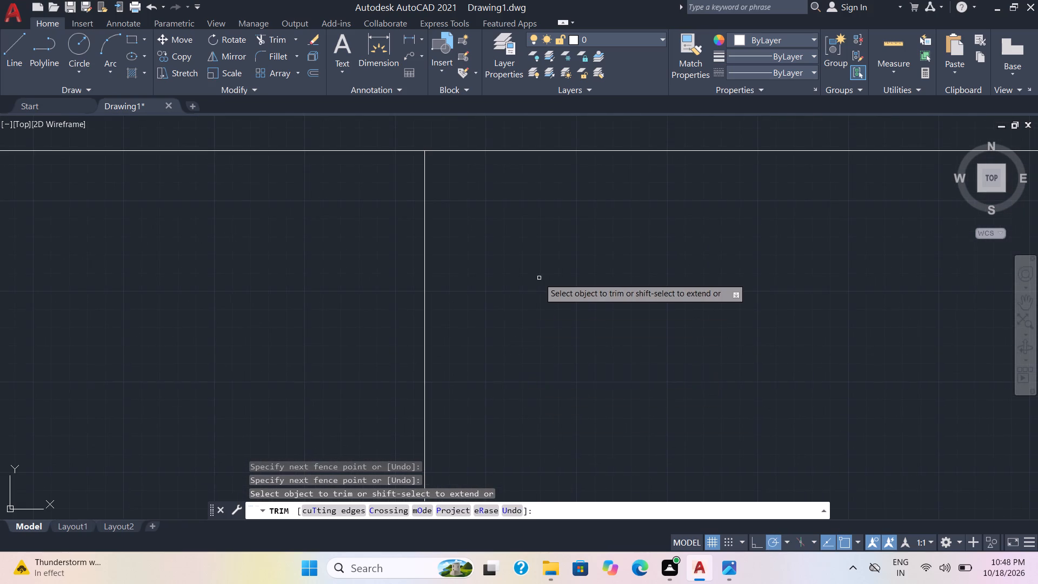
scroll(540, 277, "down", 13)
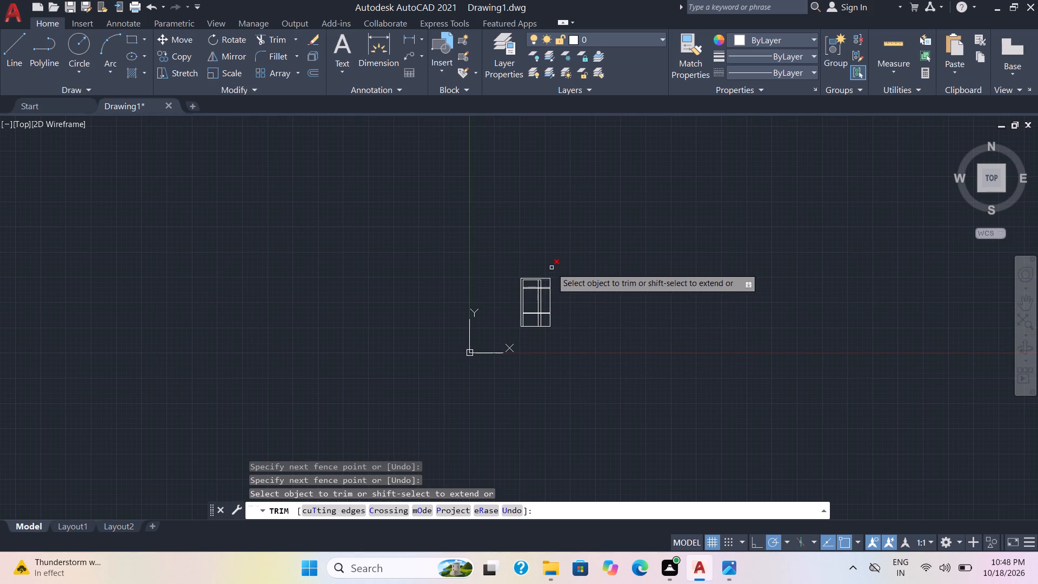
scroll(538, 291, "up", 3)
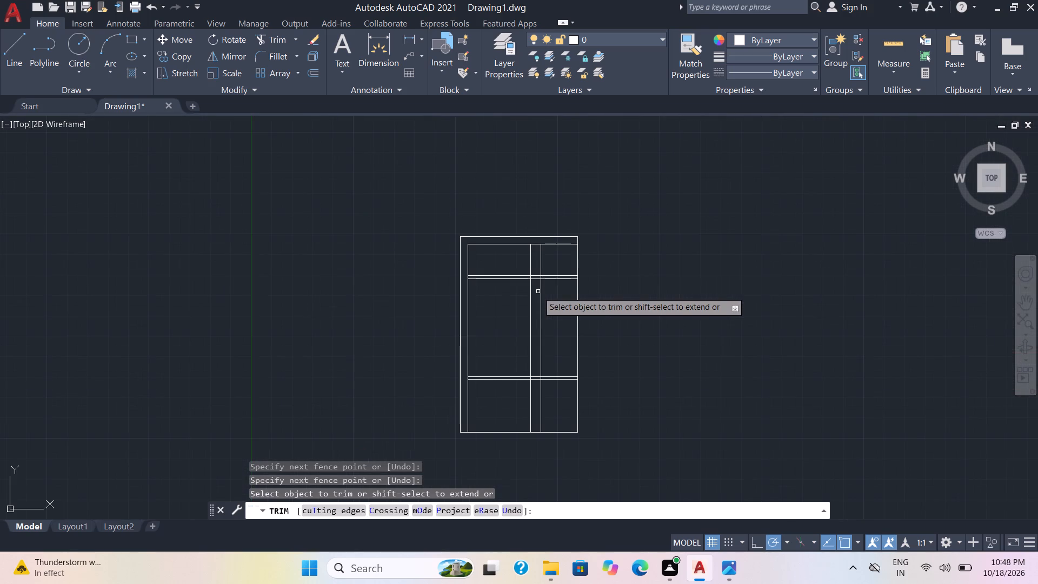
left_click(531, 258, "shift")
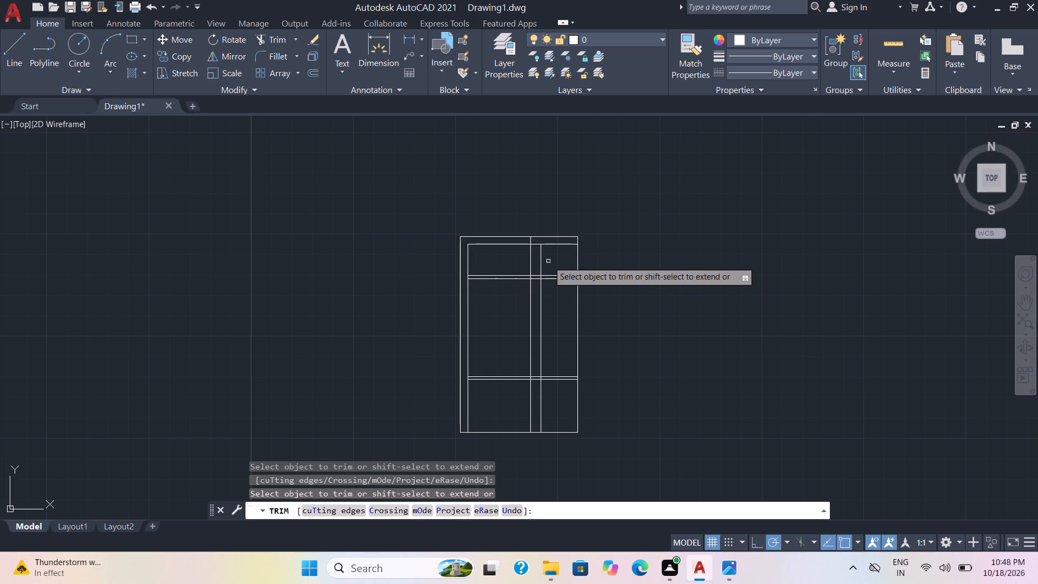
Trim the outline's right edge between the inner top line and upper 9" pair, and extend the second new vertical to the outline's top edge.
left_click(541, 263)
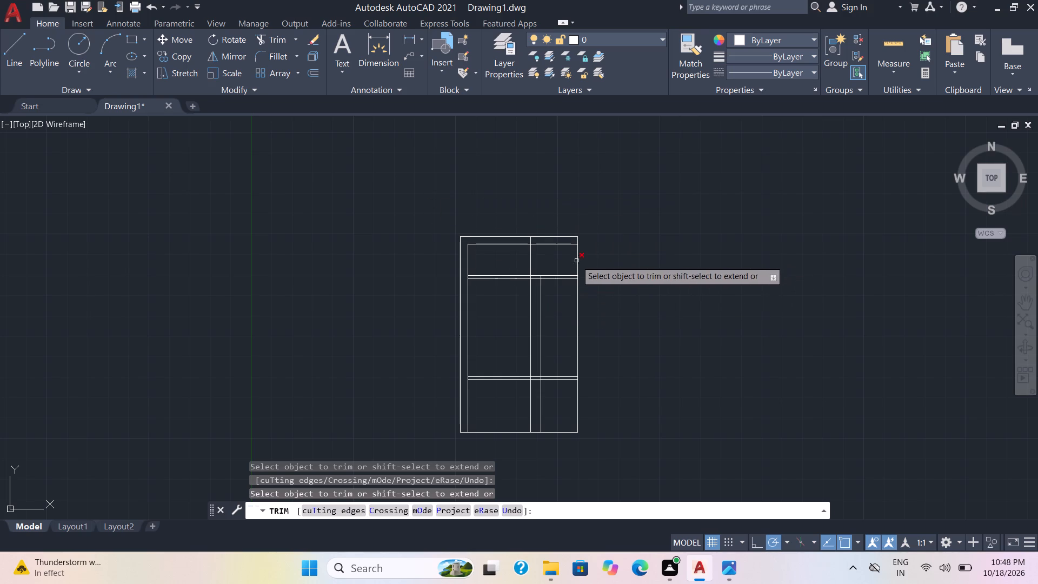
left_click_drag(568, 262, 606, 262)
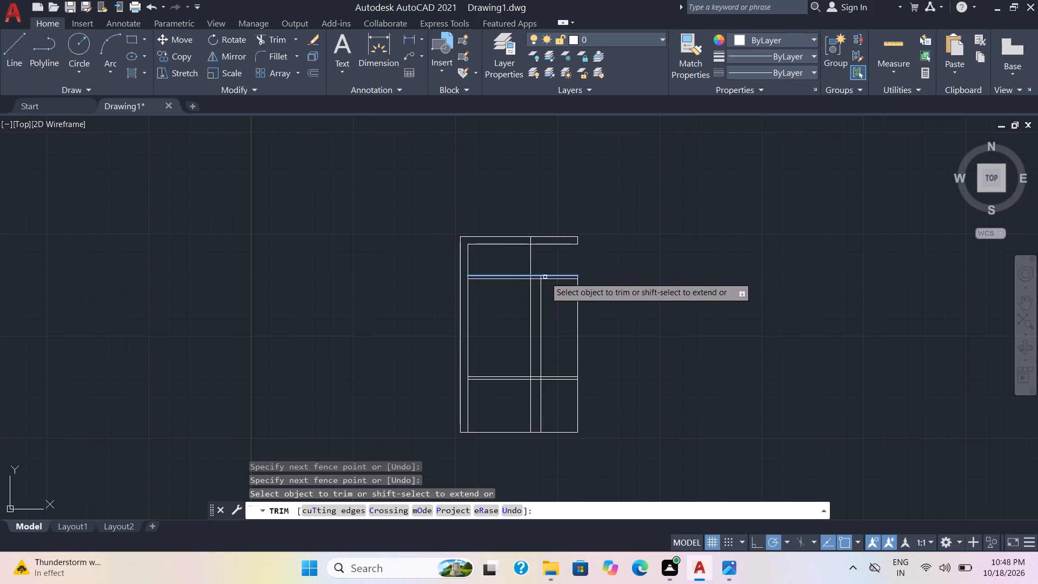
left_click(541, 298, "shift")
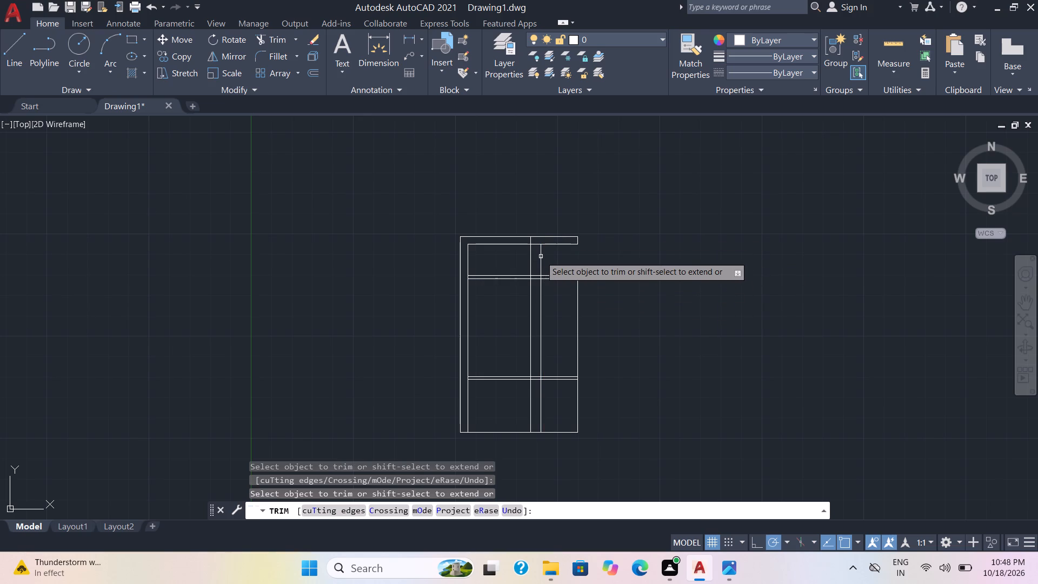
left_click(541, 256, "shift")
Trim the two top lines and corner stub beyond the second vertical, plus that vertical's segment between the inner top line and upper 9" pair.
scroll(535, 246, "up", 3)
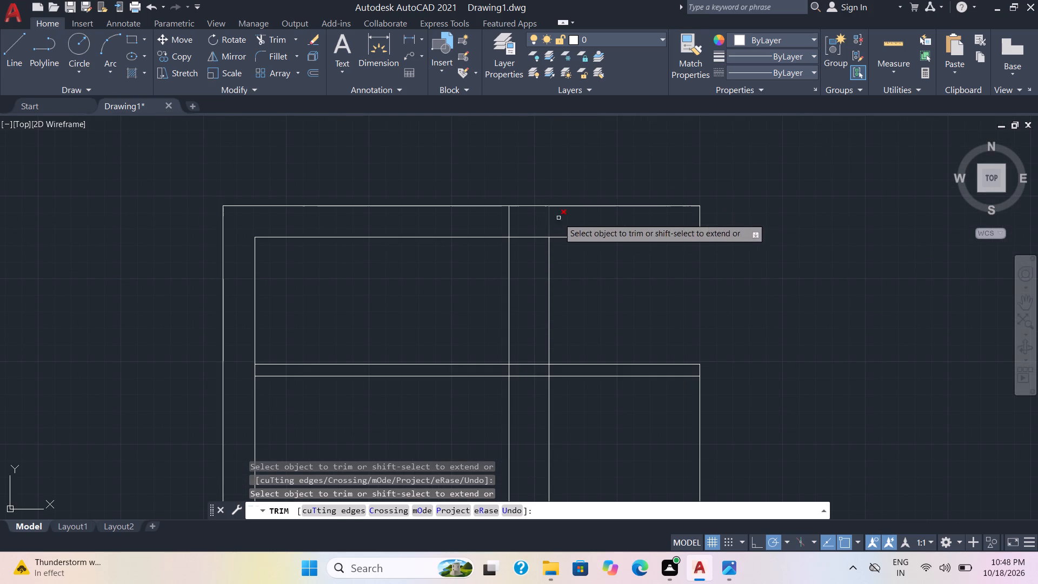
left_click_drag(626, 198, 638, 270)
scroll(630, 234, "down", 1)
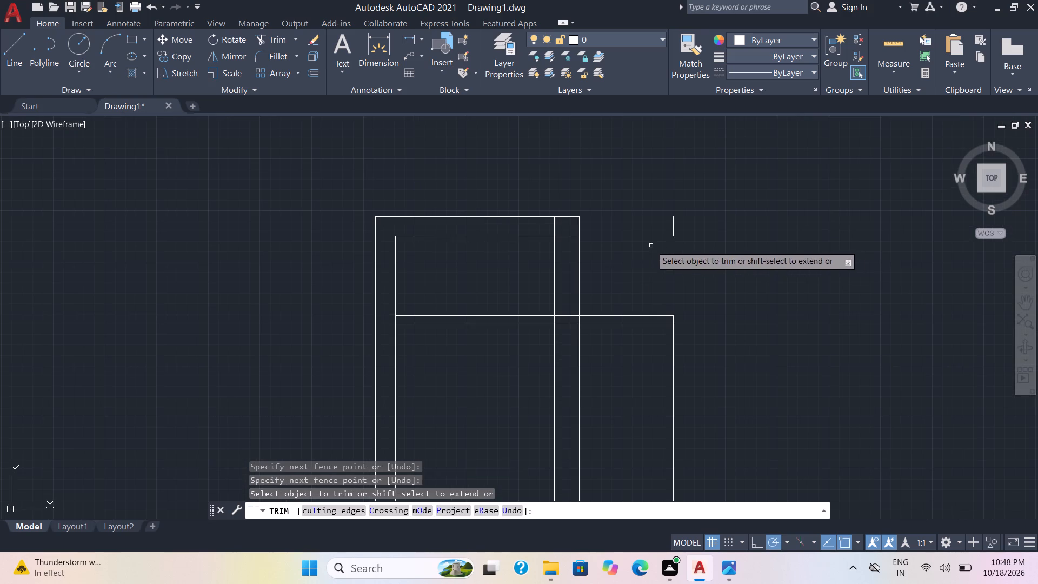
left_click_drag(649, 243, 729, 207)
left_click_drag(566, 256, 626, 271)
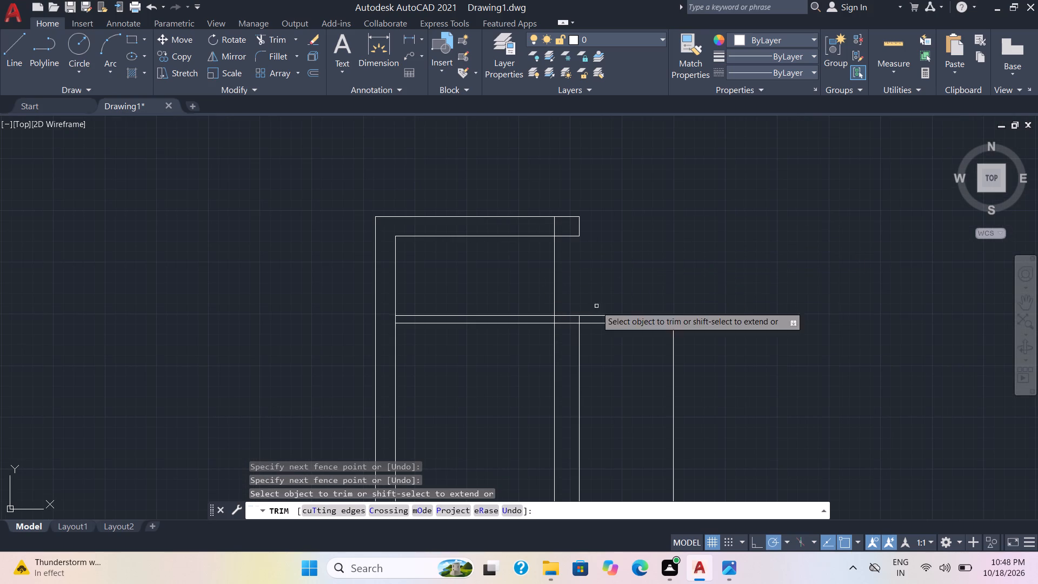
Trim the second vertical line's short segment between the two lines of the upper 9" pair.
scroll(589, 364, "down", 2)
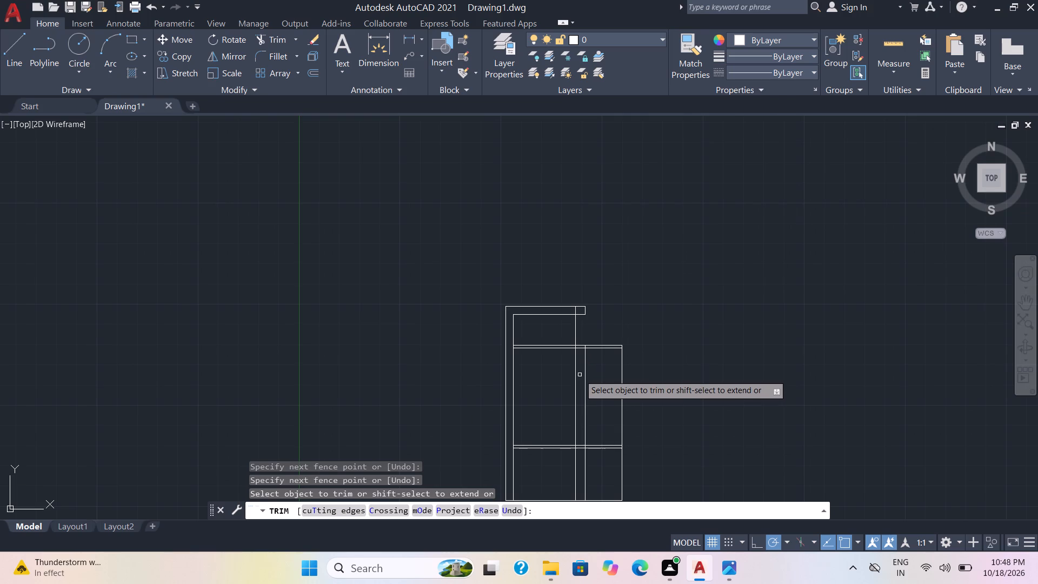
scroll(580, 375, "up", 2)
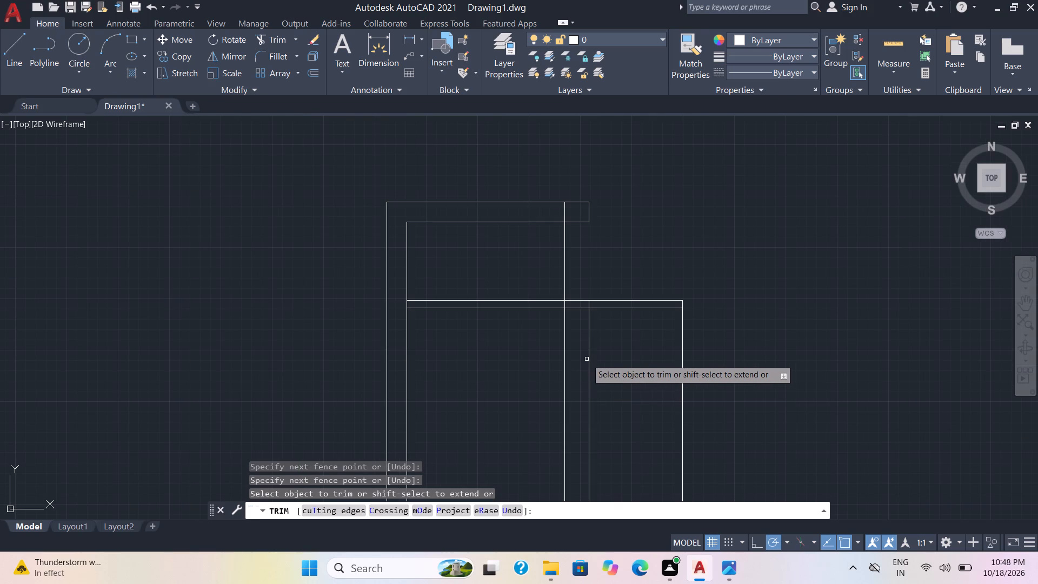
scroll(580, 299, "up", 4)
left_click_drag(597, 362, 636, 358)
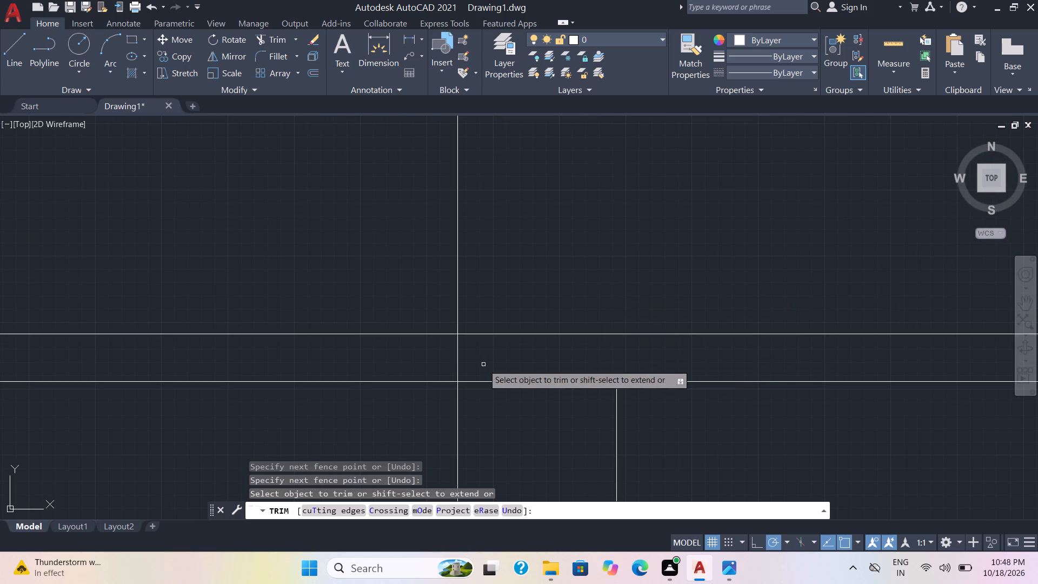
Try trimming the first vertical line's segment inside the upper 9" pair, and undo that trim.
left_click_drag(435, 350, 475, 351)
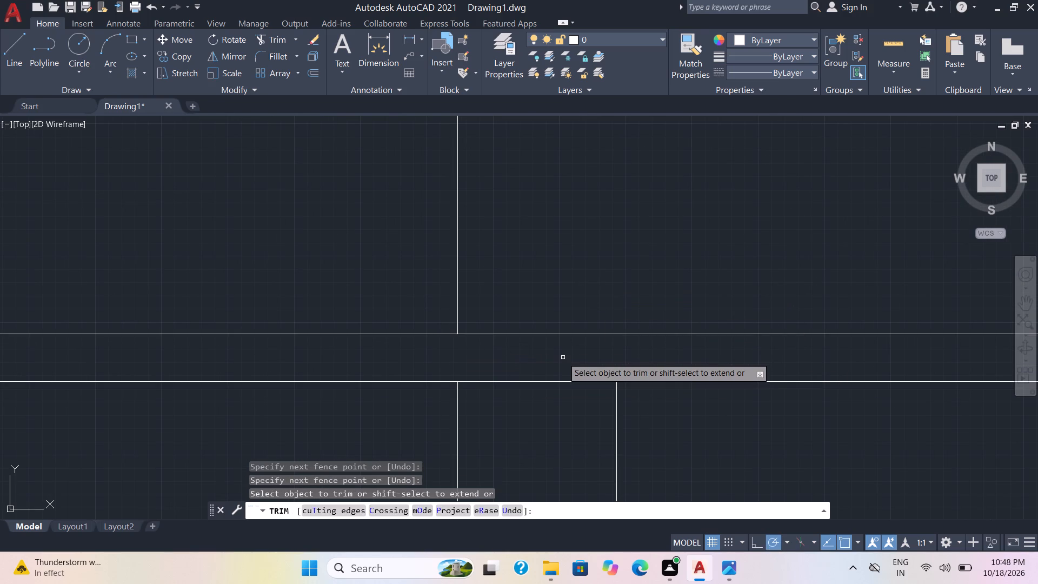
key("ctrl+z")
Trim the lower line of the upper 9" pair between the two vertical lines spaced 2.5' apart.
scroll(497, 358, "down", 1)
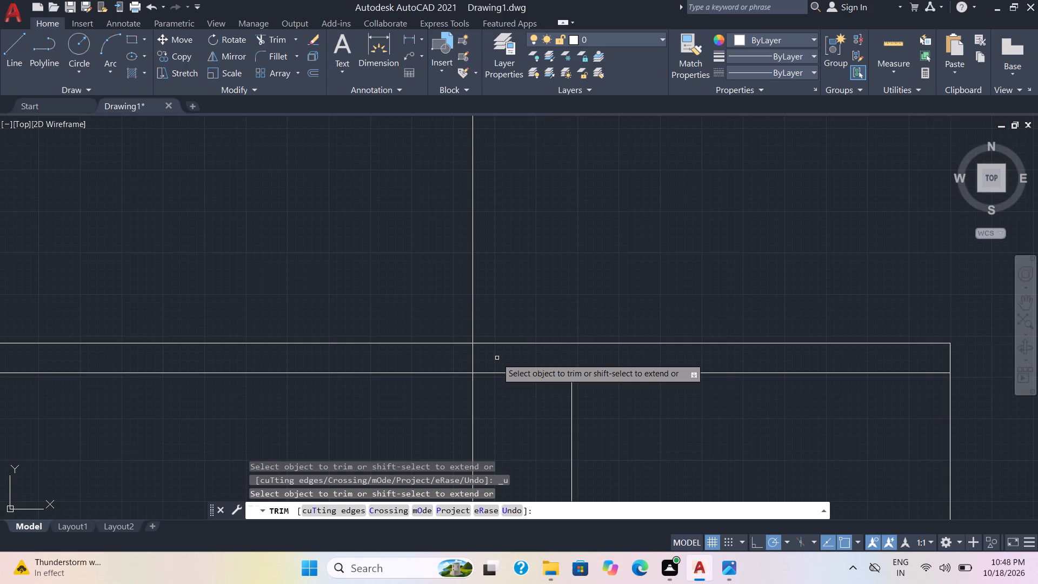
scroll(498, 359, "down", 2)
middle_click_drag(554, 313, 550, 313)
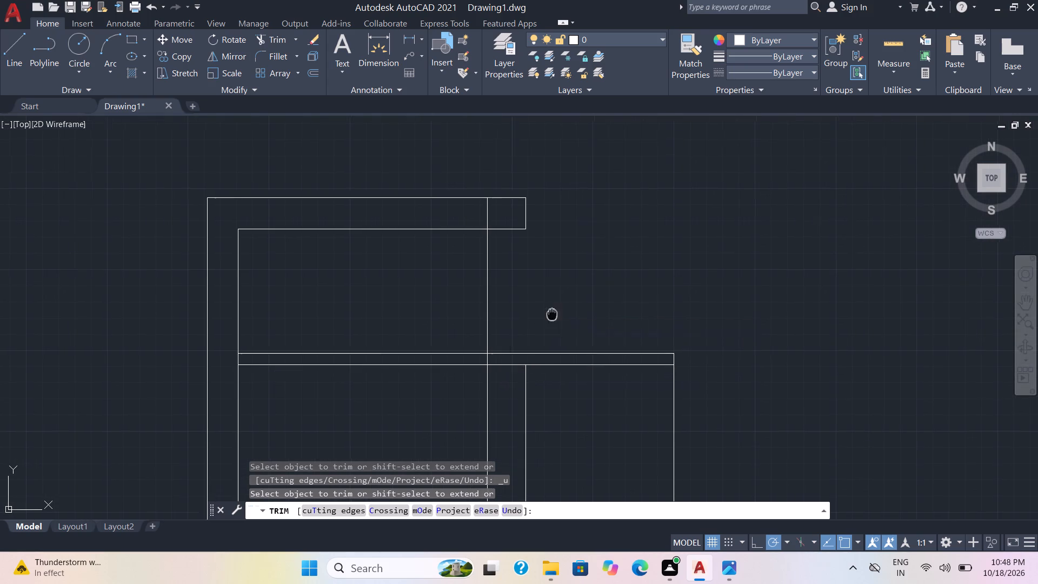
middle_click_drag(550, 313, 545, 254)
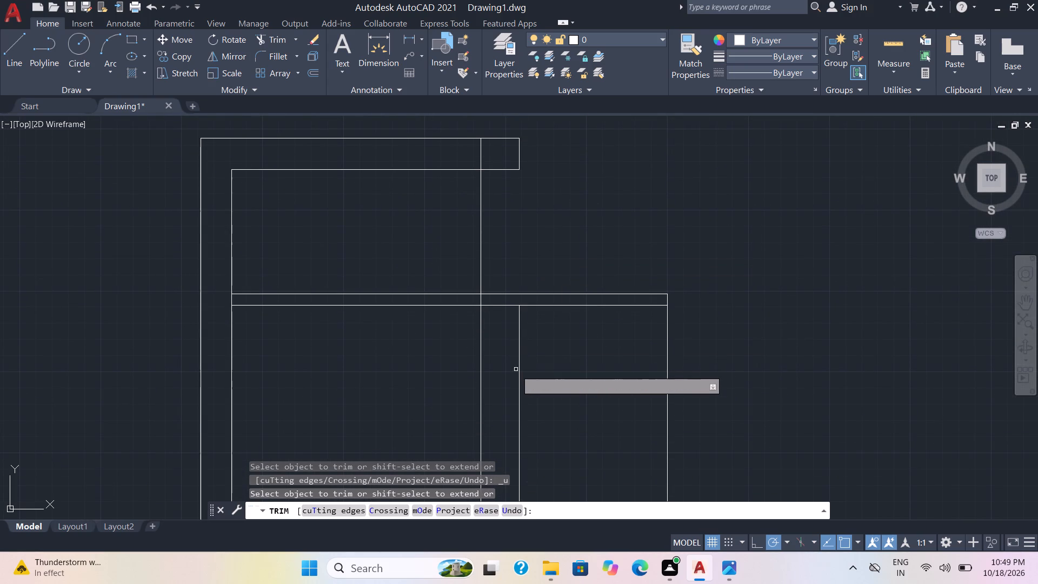
scroll(500, 321, "up", 2)
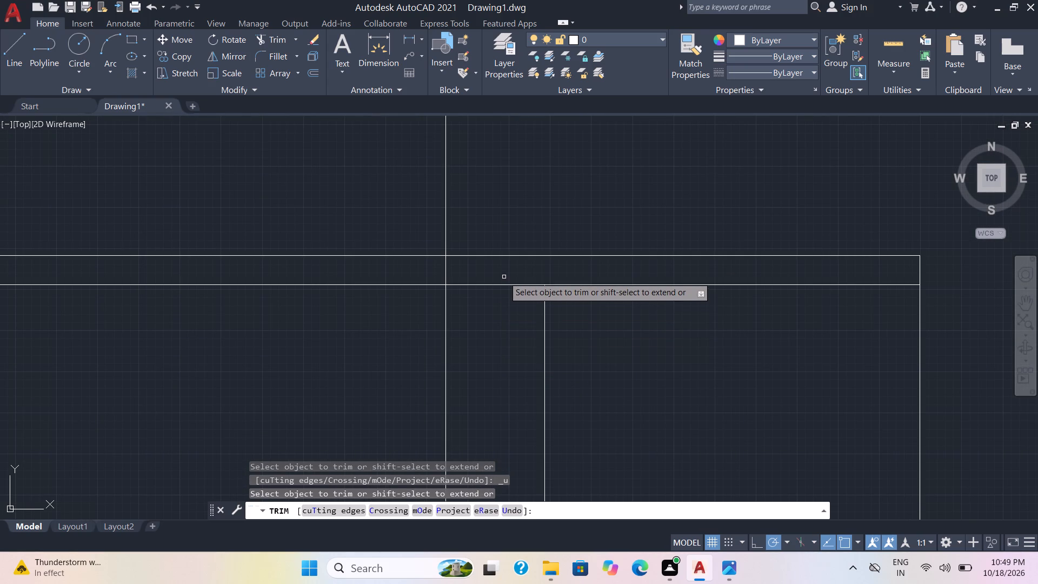
left_click_drag(504, 275, 496, 322)
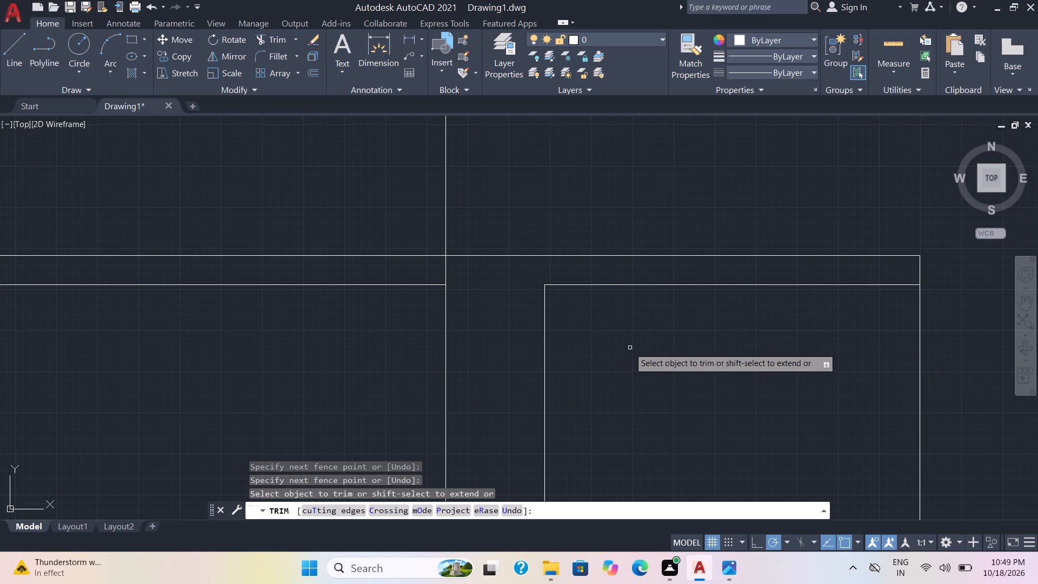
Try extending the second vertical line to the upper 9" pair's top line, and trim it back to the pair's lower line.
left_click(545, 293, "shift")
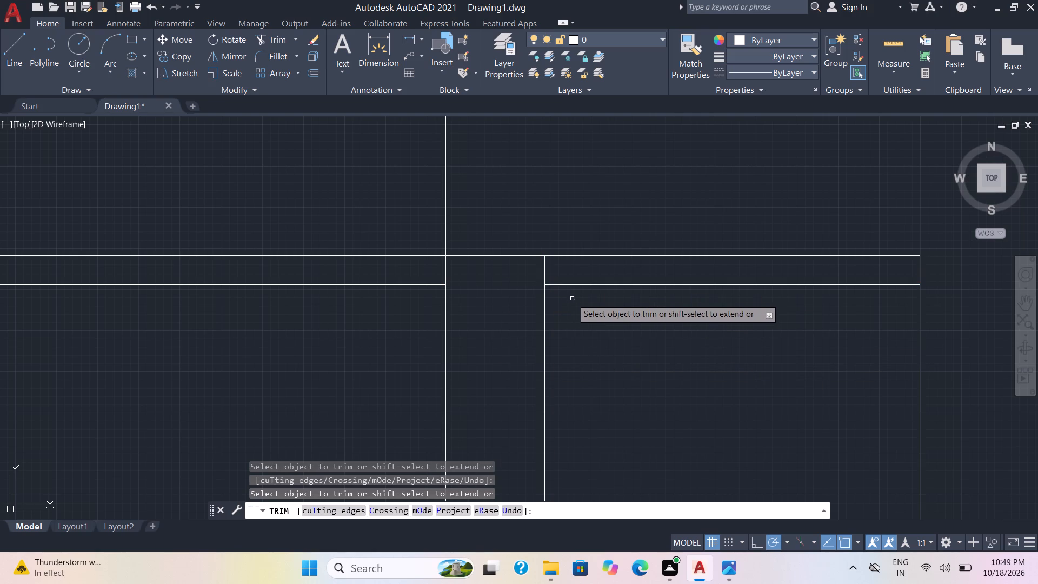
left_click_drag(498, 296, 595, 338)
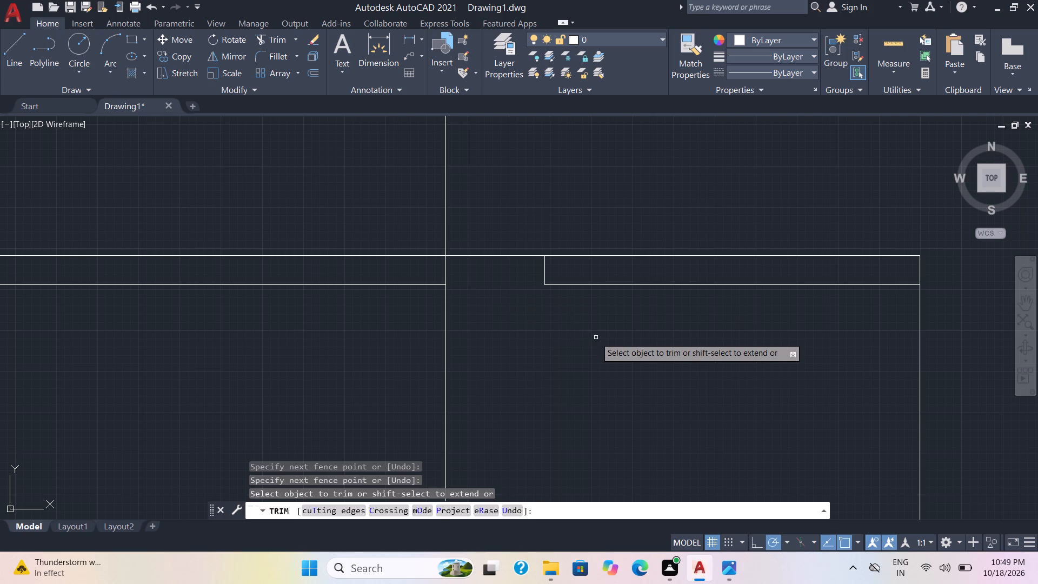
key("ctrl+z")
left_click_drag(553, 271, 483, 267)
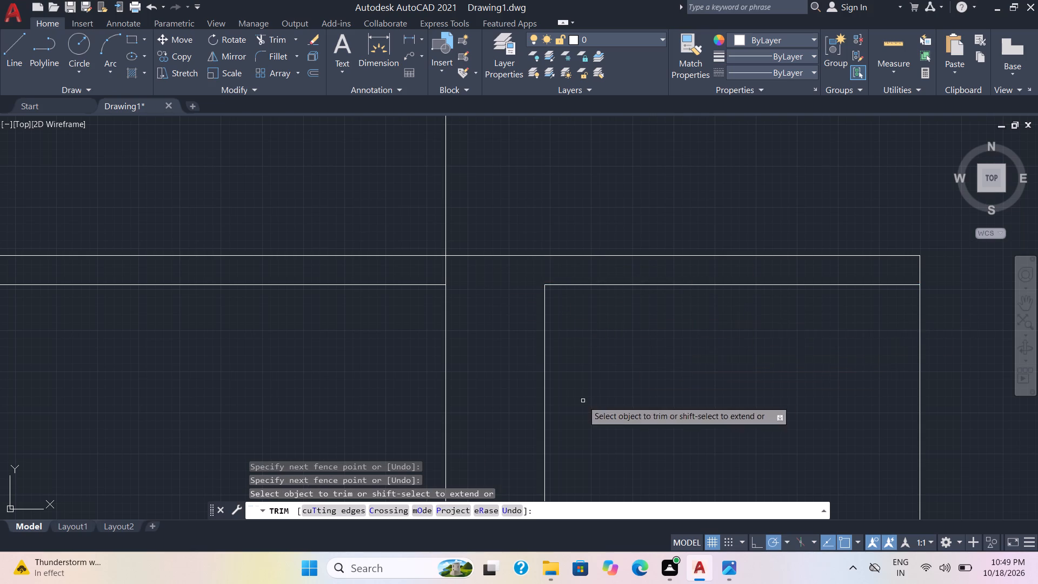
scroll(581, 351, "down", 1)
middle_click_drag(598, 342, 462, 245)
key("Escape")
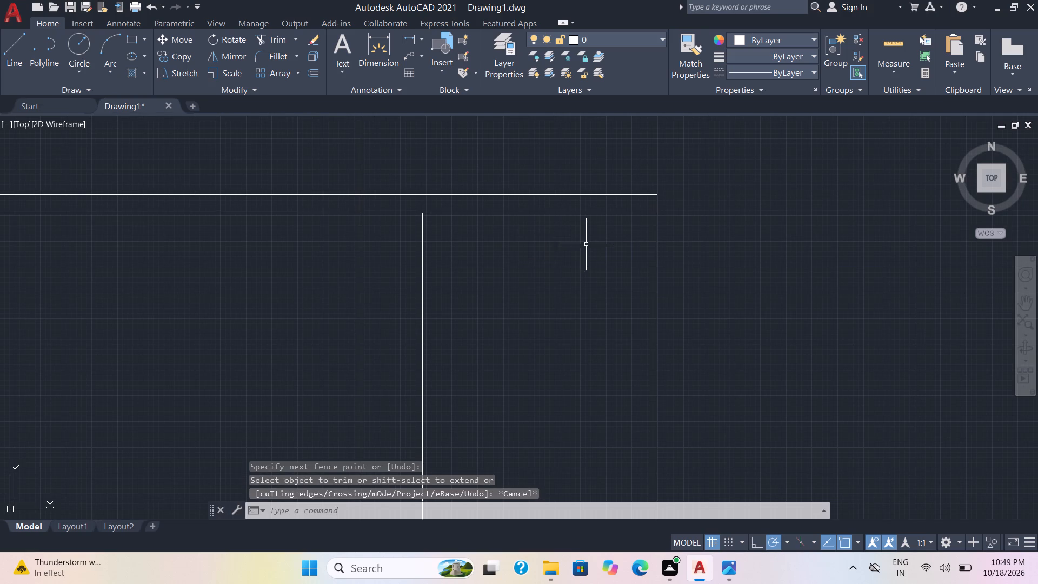
Offset the upper 9" pair's lower line, between the second vertical and the outline's right edge, 8' downward.
key("o")
key("Return")
scroll(554, 225, "down", 2)
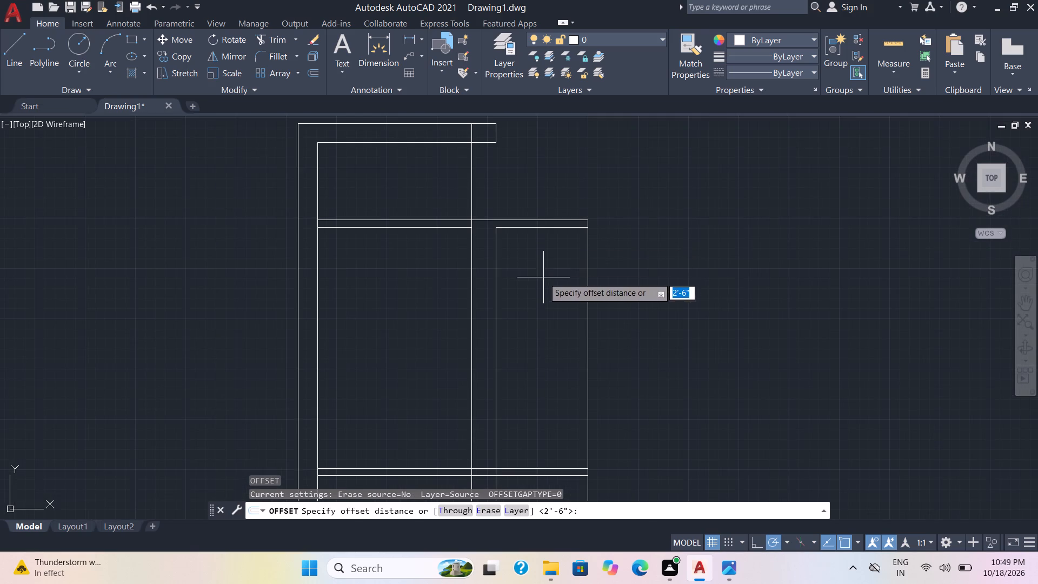
middle_click_drag(543, 277, 539, 270)
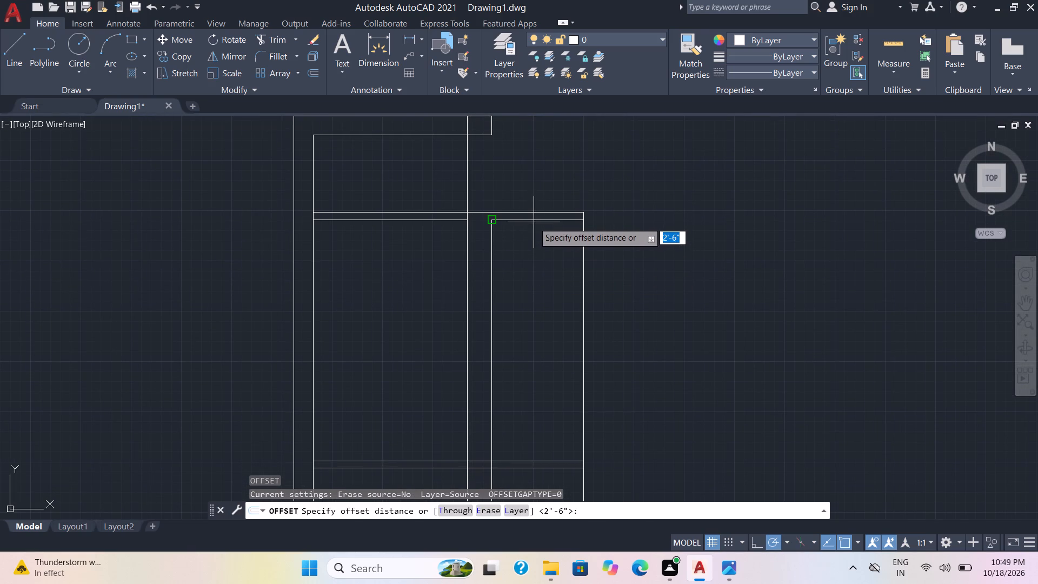
type("8'")
key("Return")
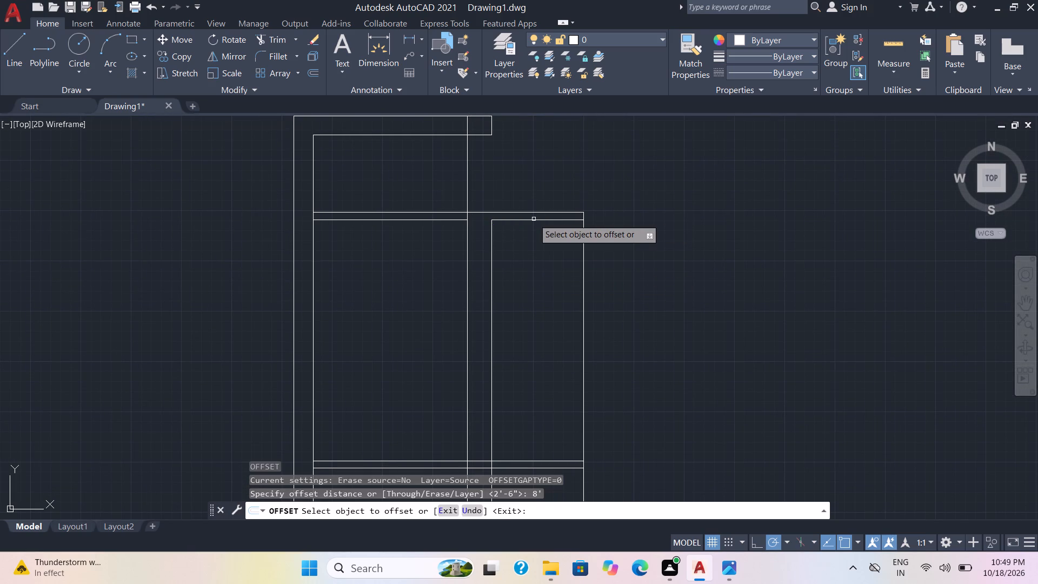
scroll(534, 219, "up", 1)
left_click(534, 221)
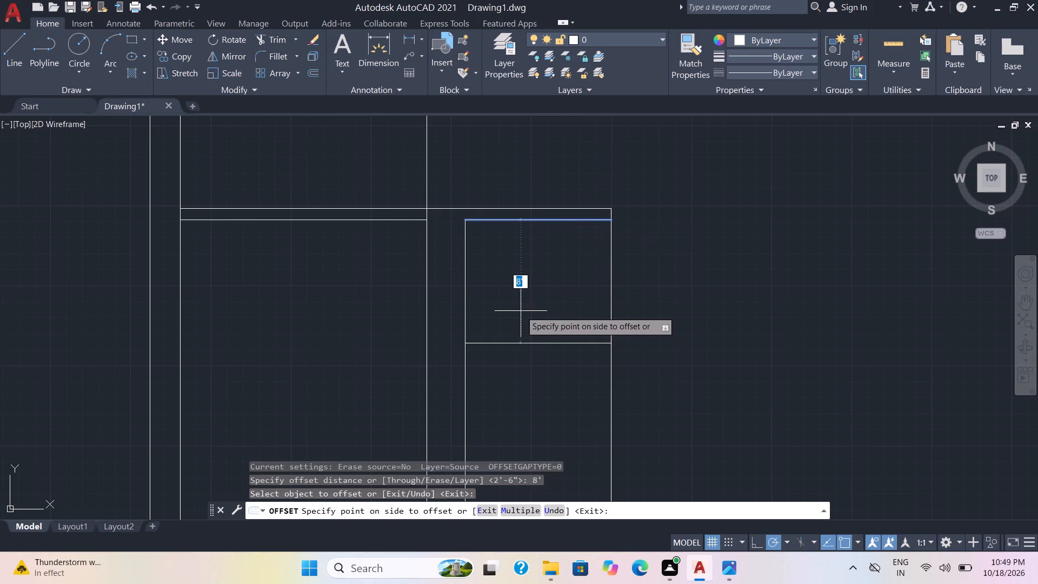
scroll(523, 315, "down", 4)
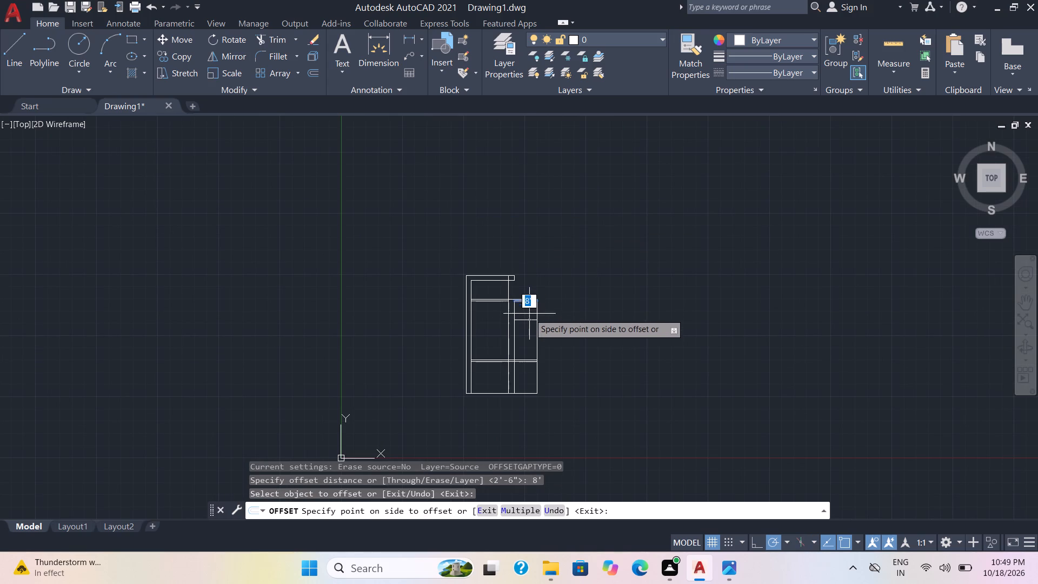
left_click(529, 314)
scroll(529, 323, "up", 4)
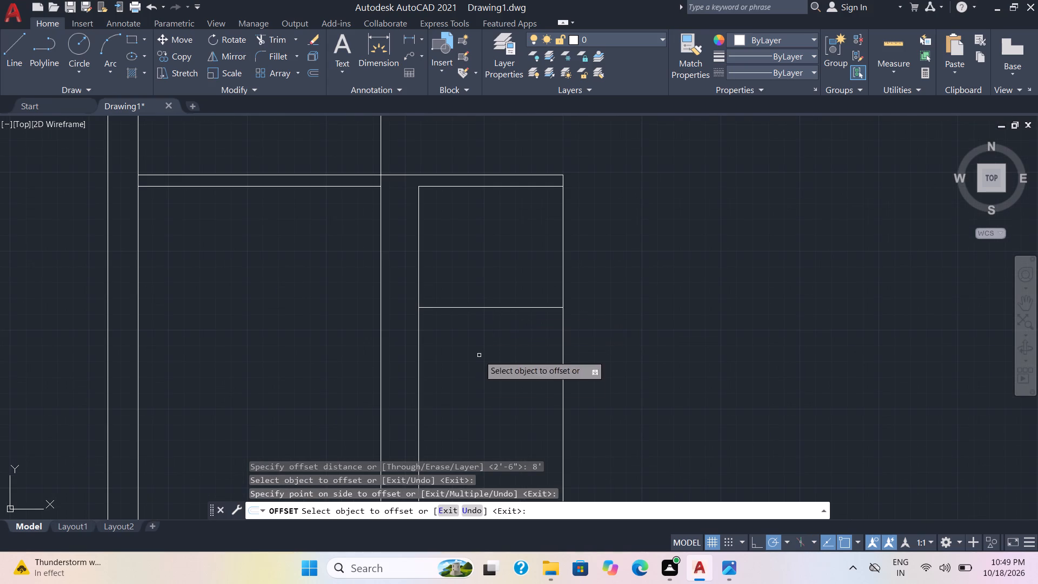
Offset the top line of the lower 9" pair 3' upward.
middle_click_drag(480, 374, 487, 248)
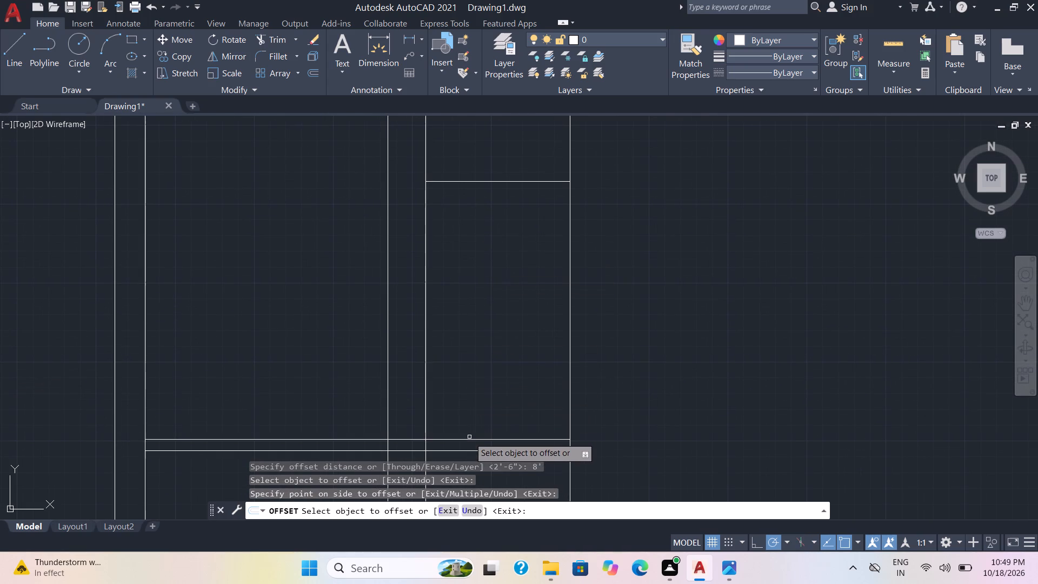
left_click(469, 438)
key("3")
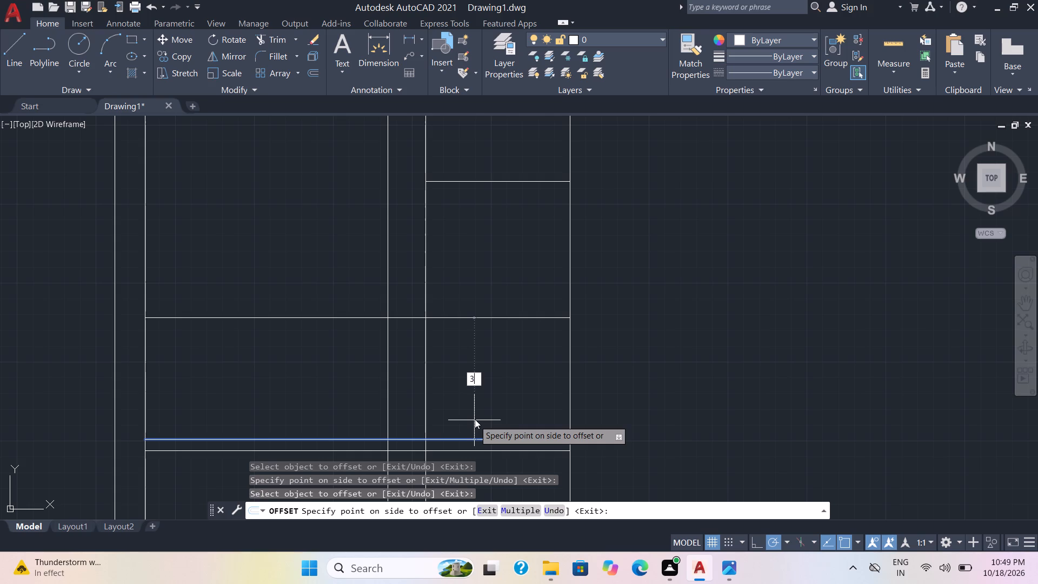
key("apostrophe")
key("Return")
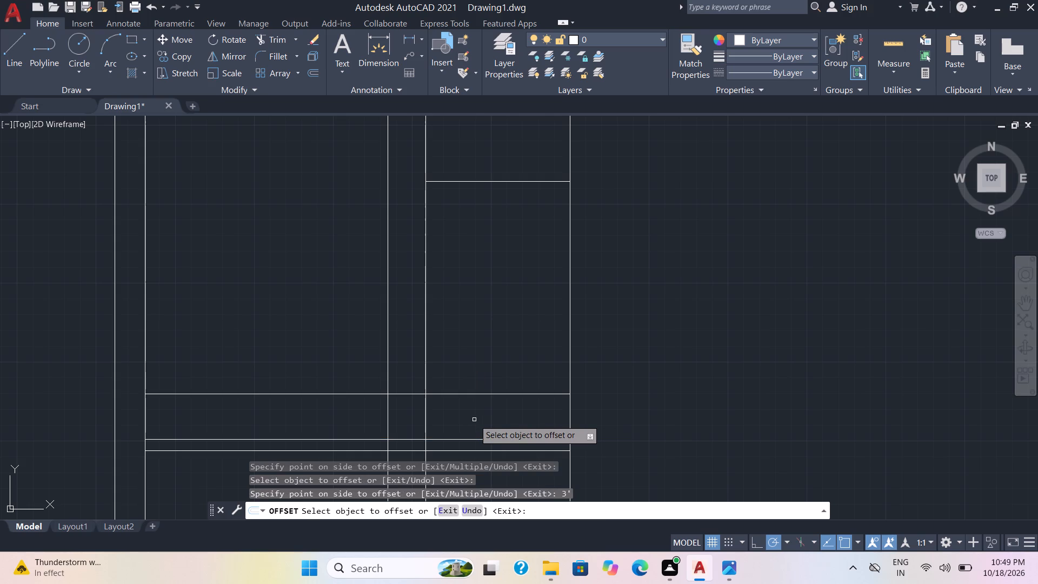
scroll(480, 374, "down", 2)
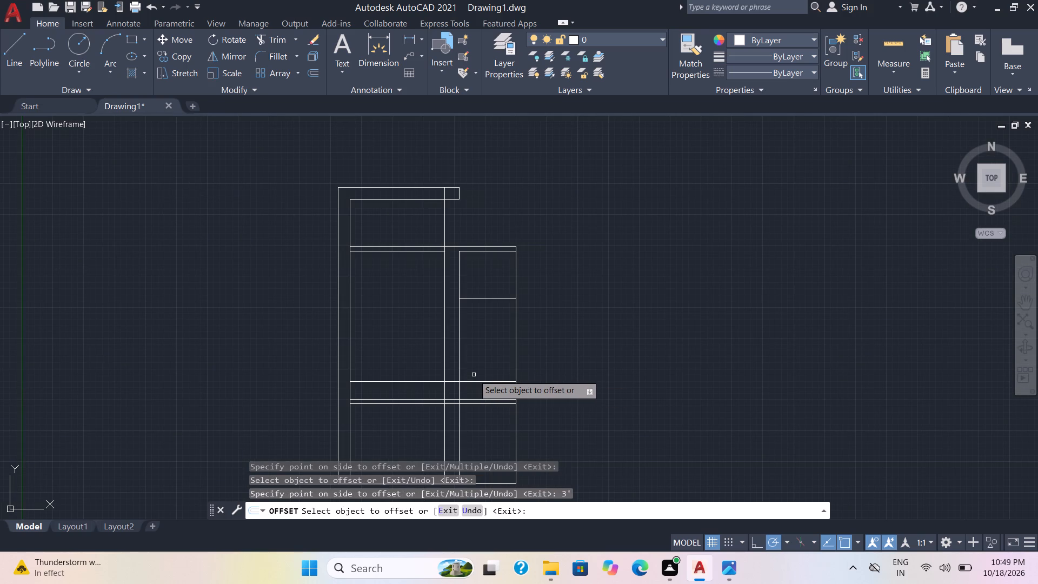
left_click(553, 369)
key("Escape")
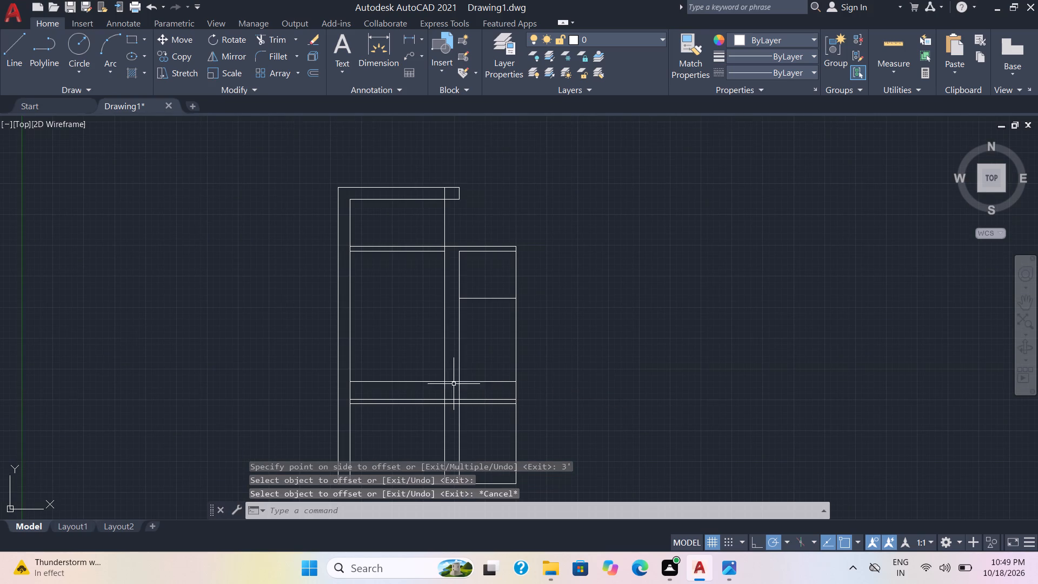
Trim the upper 9" pair's lower line right of the second vertical, and the second vertical above the 8' offset line.
scroll(454, 383, "up", 1)
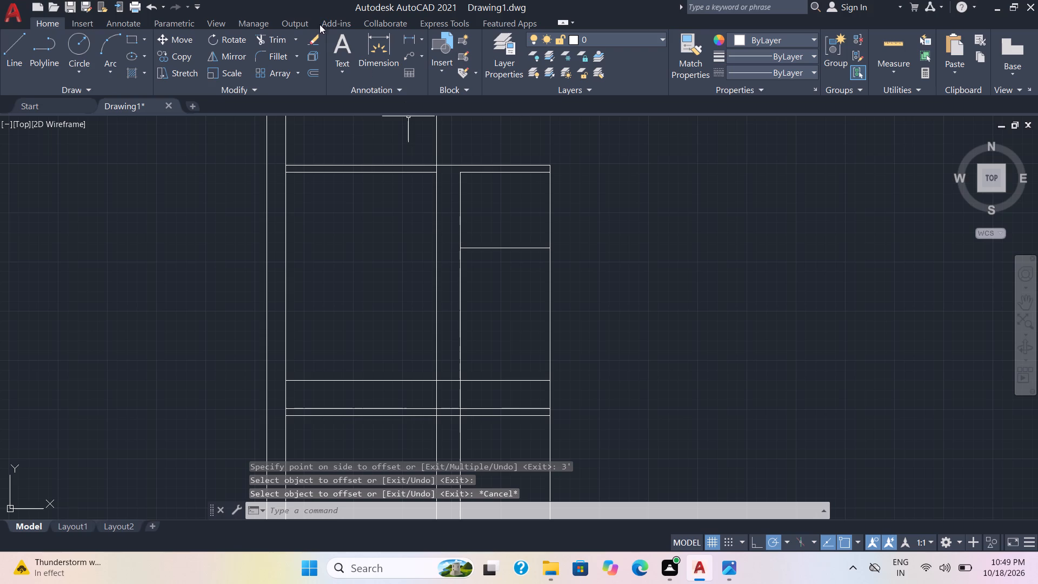
type("TR")
key("Return")
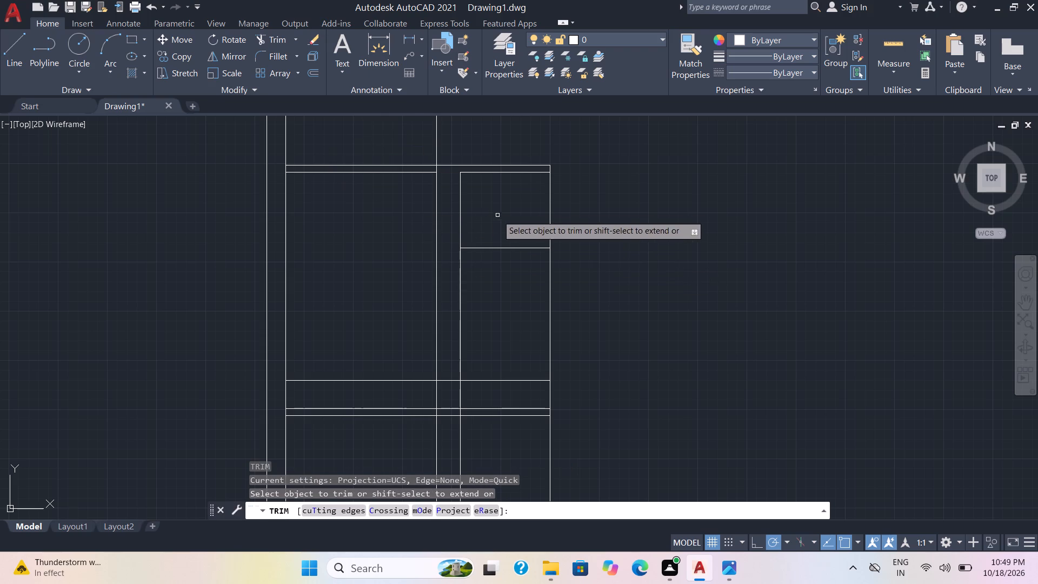
left_click_drag(498, 172, 457, 207)
left_click_drag(464, 208, 453, 213)
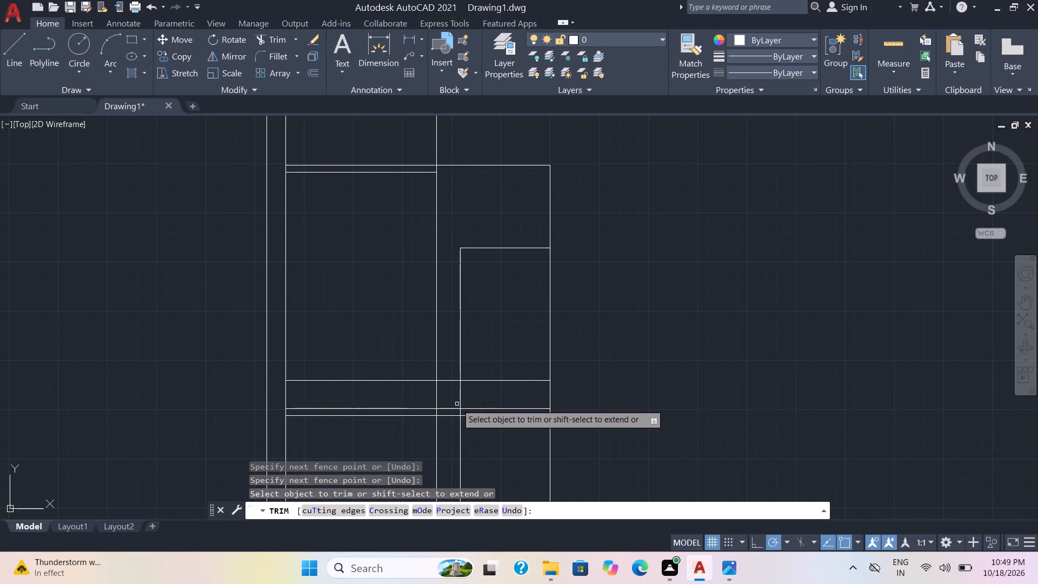
Trim the second vertical between the 3' offset line and the lower 9" pair, and the 3' line's portion left of that vertical.
left_click_drag(456, 402, 476, 394)
left_click_drag(457, 392, 453, 369)
left_click_drag(405, 366, 403, 383)
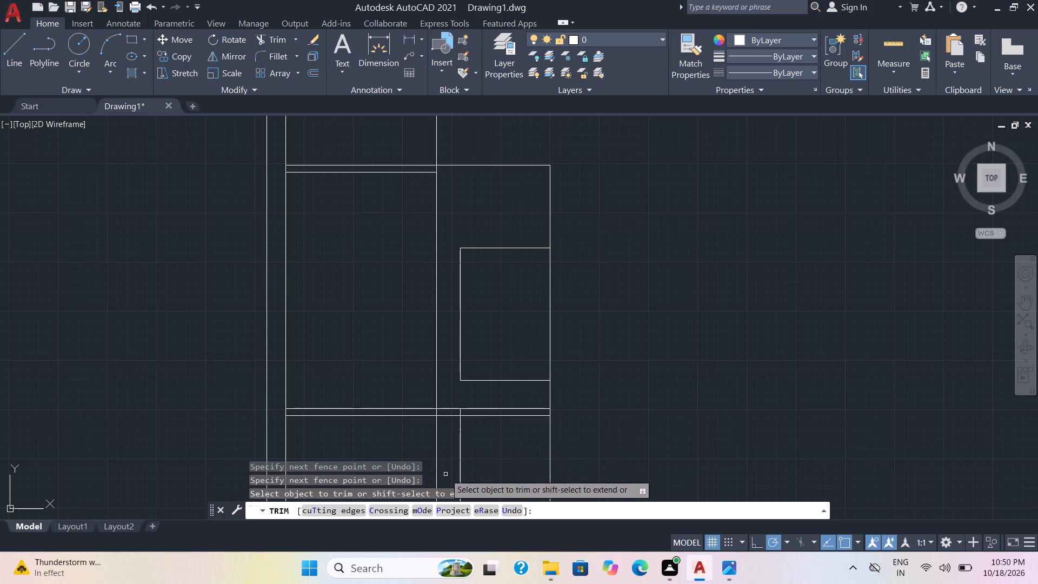
Trim away the second vertical line's remaining segments within and below the lower 9" pair.
middle_click_drag(474, 453, 511, 362)
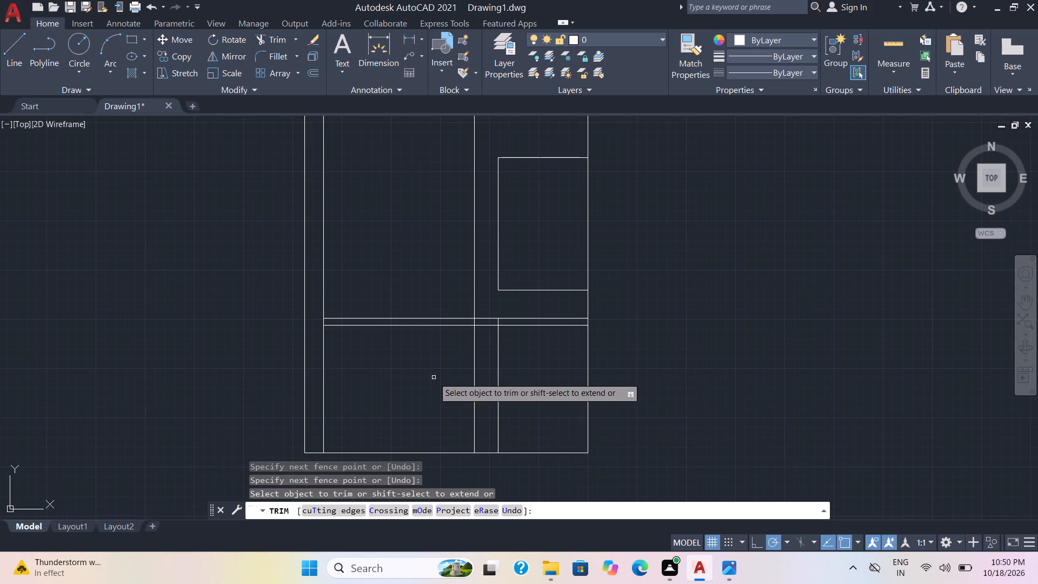
scroll(493, 317, "up", 2)
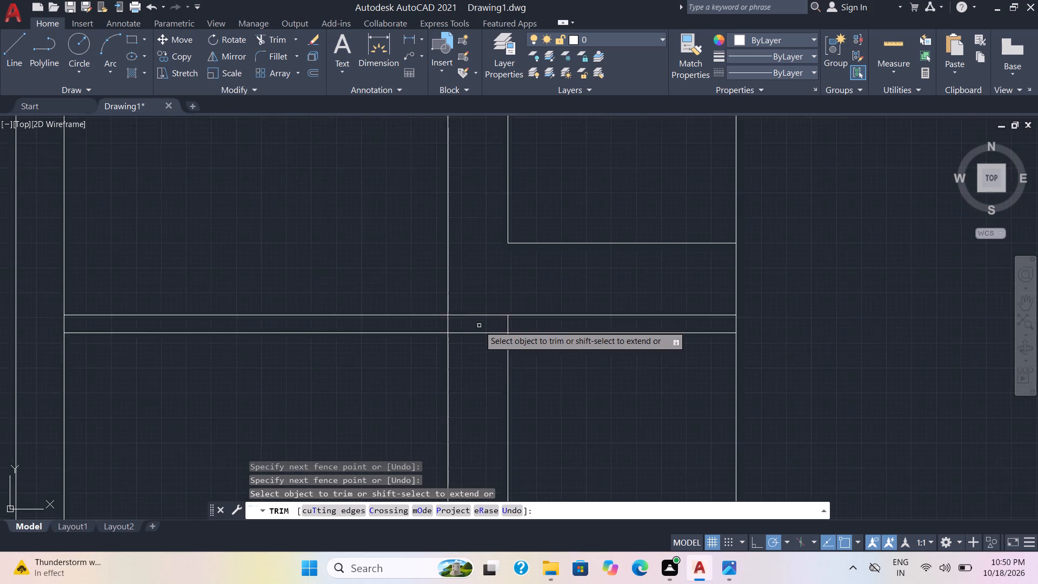
scroll(479, 326, "up", 1)
left_click_drag(553, 325, 481, 322)
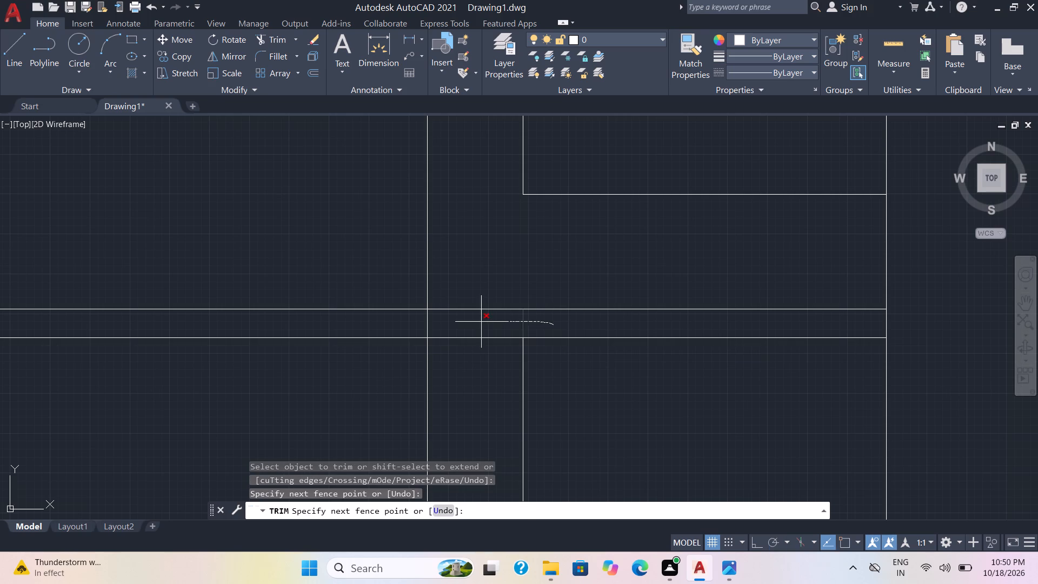
left_click_drag(481, 322, 470, 326)
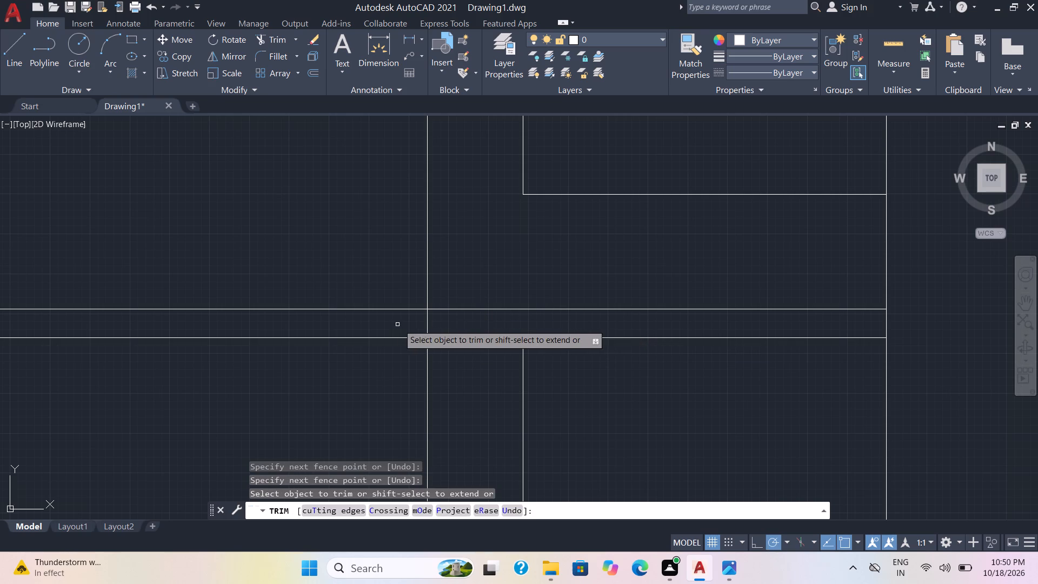
left_click_drag(466, 392, 614, 407)
Trim the first vertical line's segment inside the top slab band of the elevation.
scroll(435, 369, "down", 1)
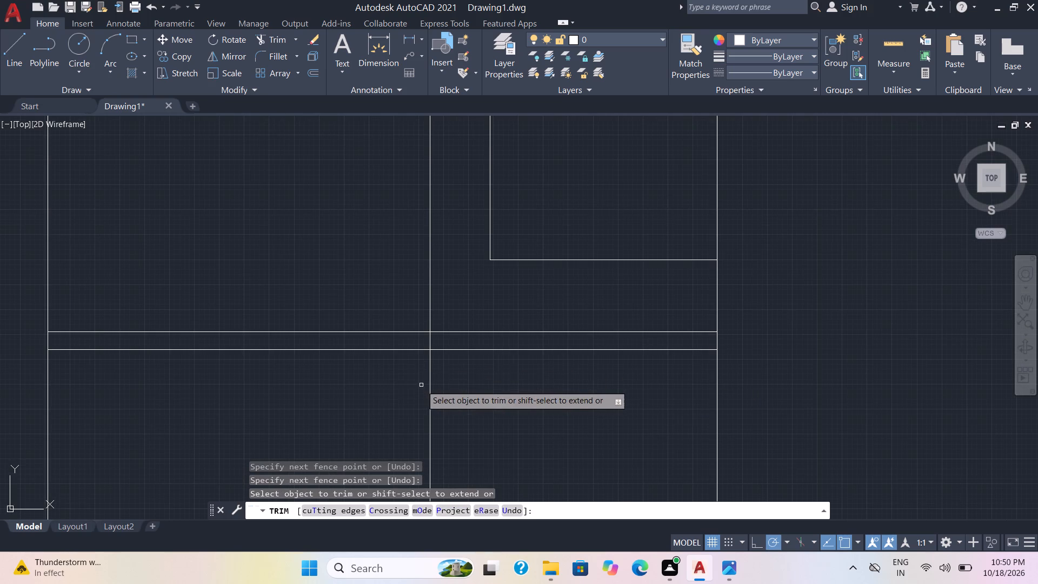
scroll(378, 319, "down", 1)
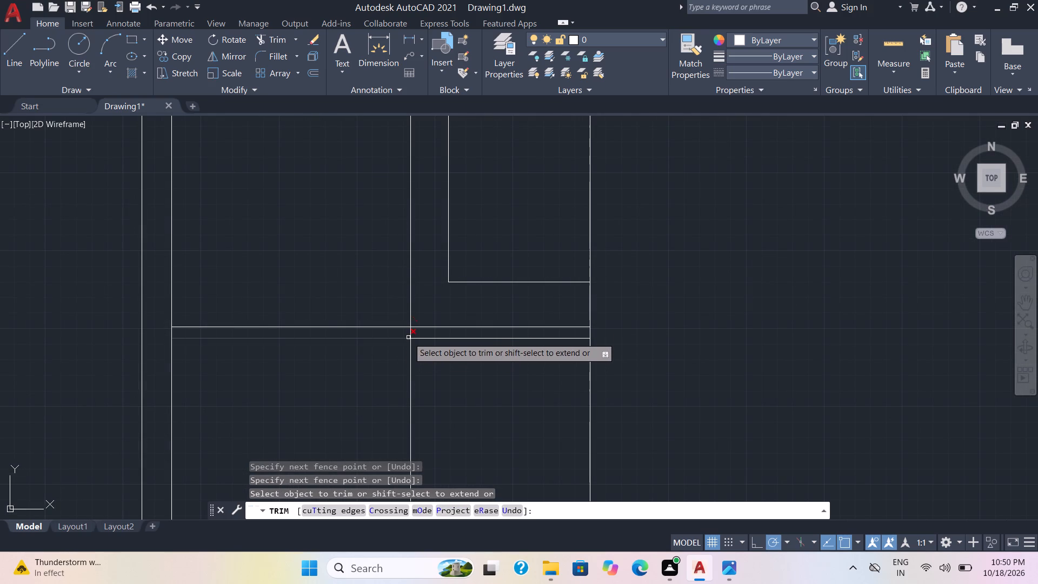
scroll(411, 308, "down", 1)
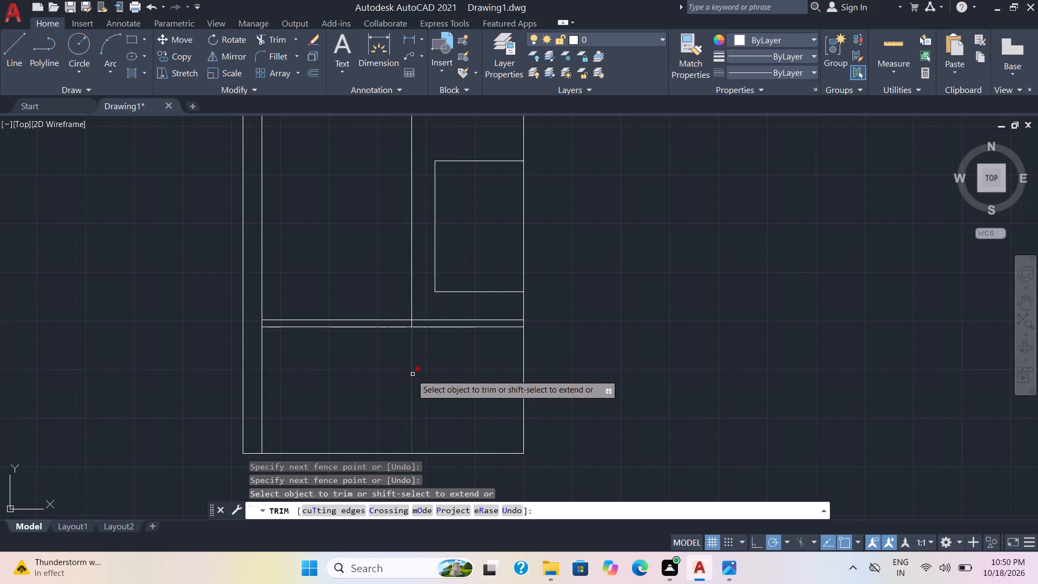
scroll(396, 300, "down", 1)
middle_click_drag(385, 282, 401, 356)
scroll(384, 313, "down", 1)
scroll(415, 324, "up", 2)
middle_click_drag(362, 286, 407, 372)
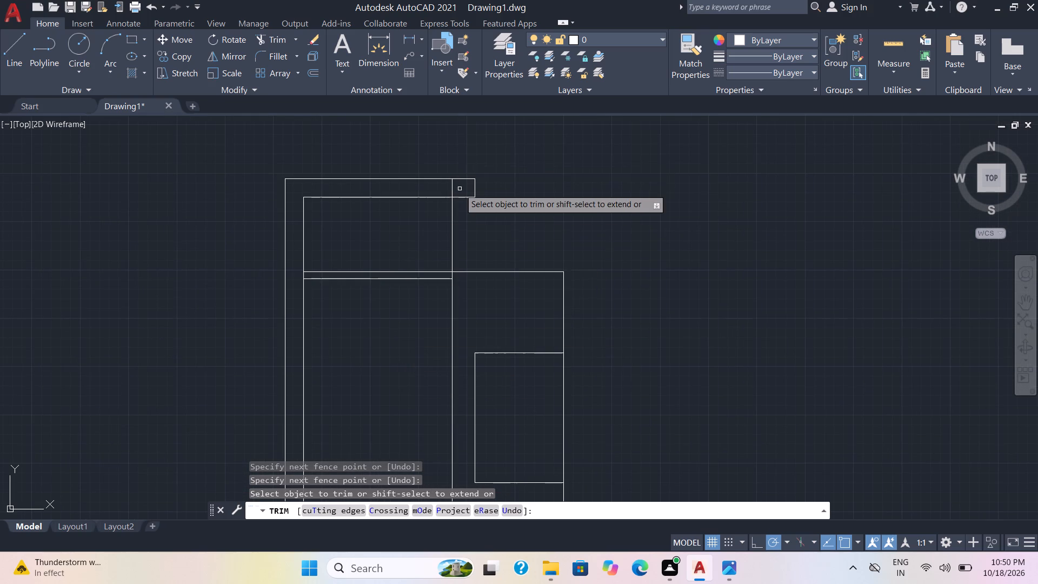
scroll(460, 190, "up", 2)
left_click_drag(462, 188, 354, 181)
scroll(568, 298, "down", 3)
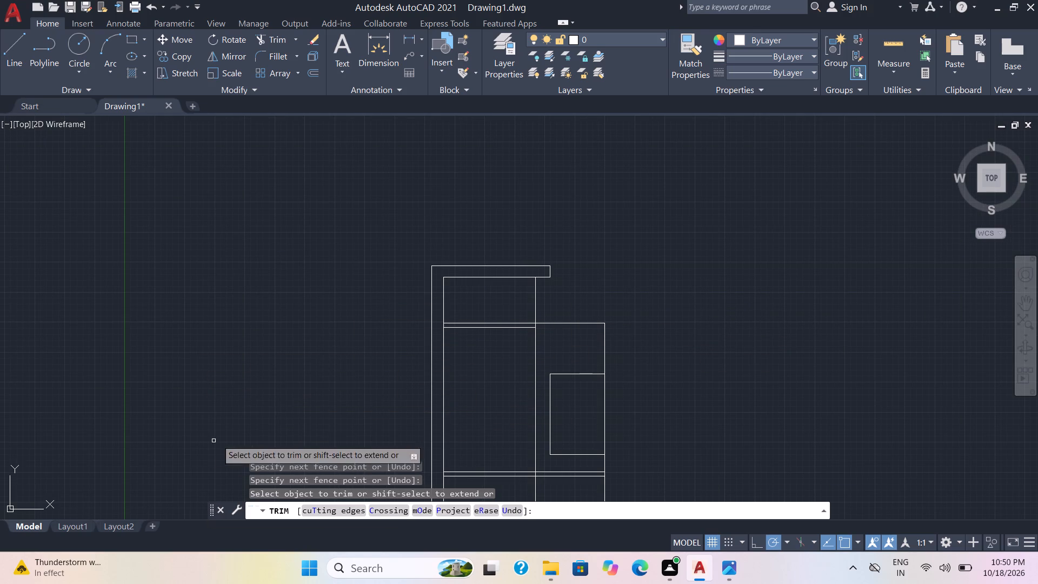
middle_click_drag(553, 390, 510, 242)
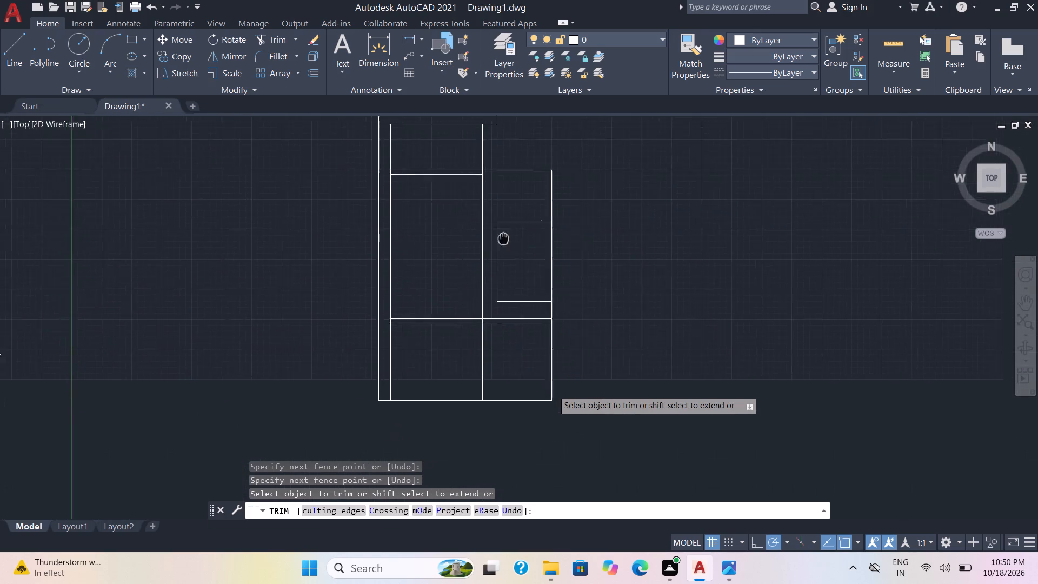
middle_click_drag(510, 242, 573, 277)
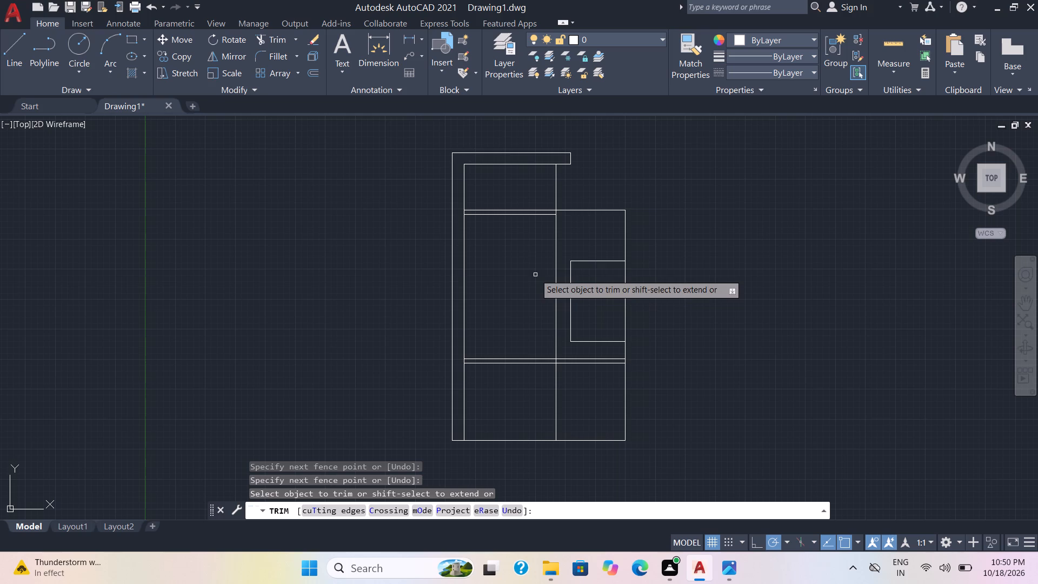
middle_click_drag(558, 383, 547, 315)
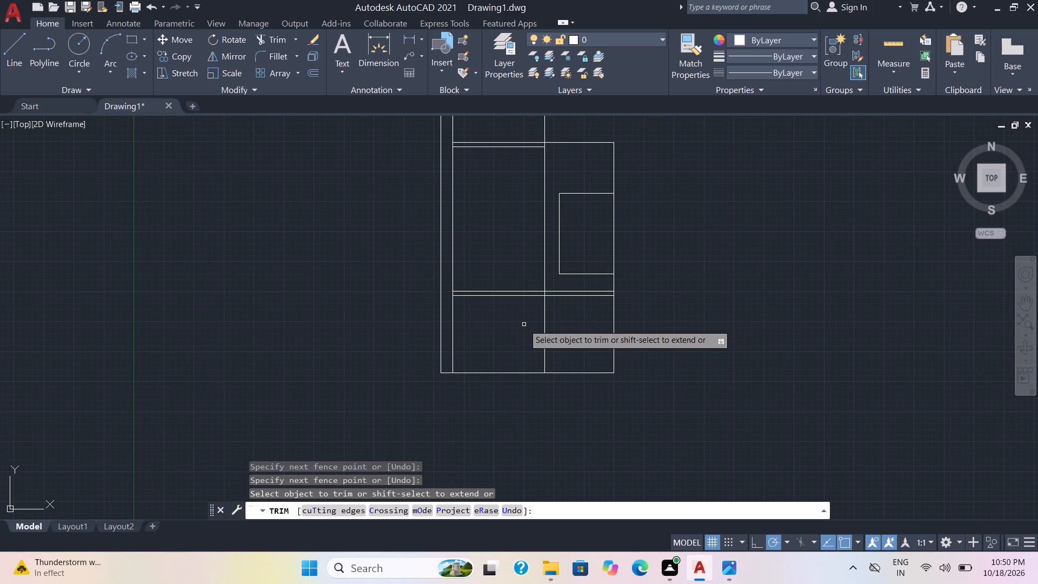
key("Escape")
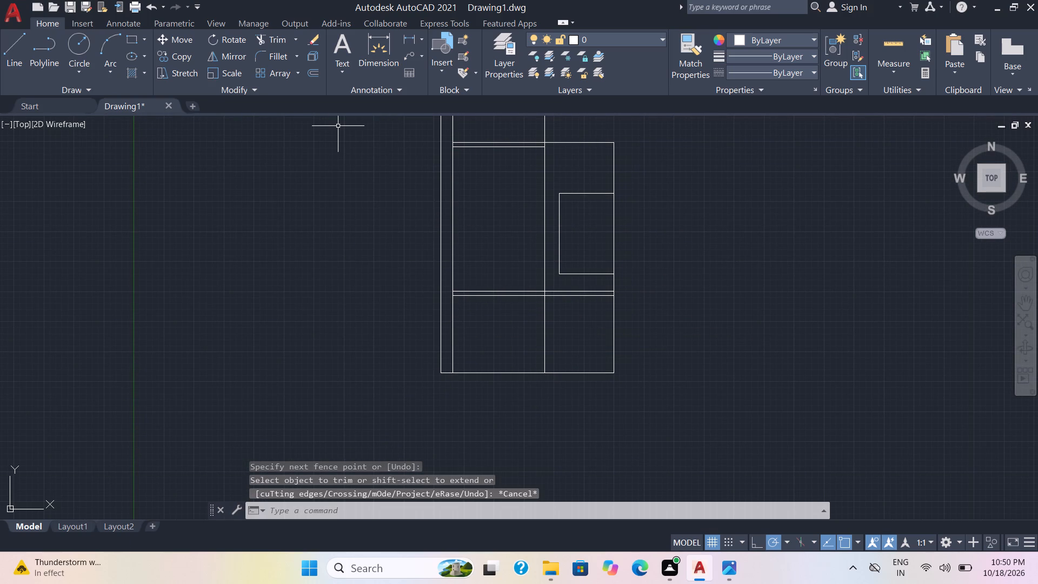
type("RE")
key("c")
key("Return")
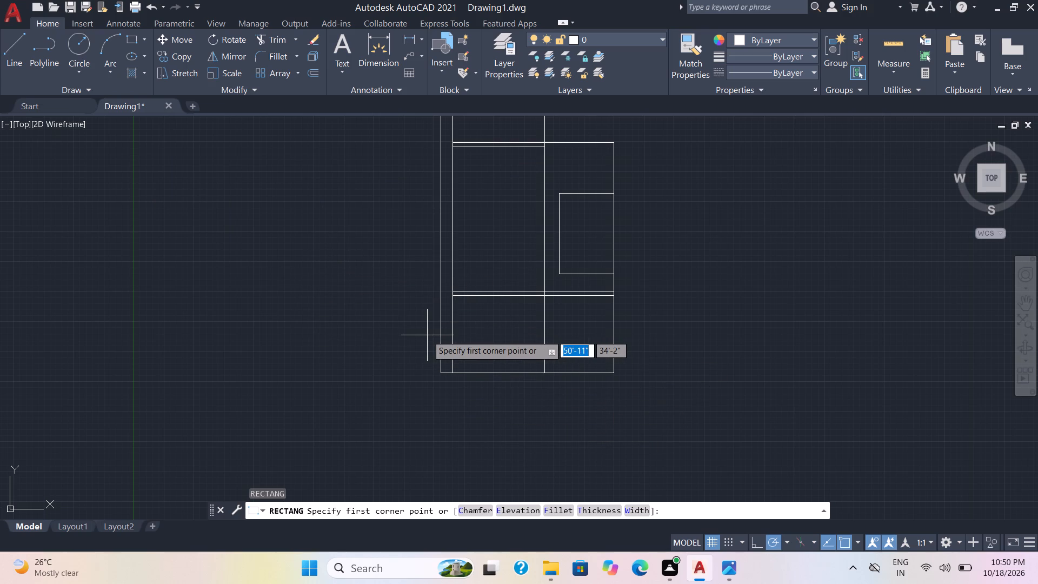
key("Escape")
Offset the lower 9" pair's bottom line 6' downward into the ground floor.
key("o")
key("Return")
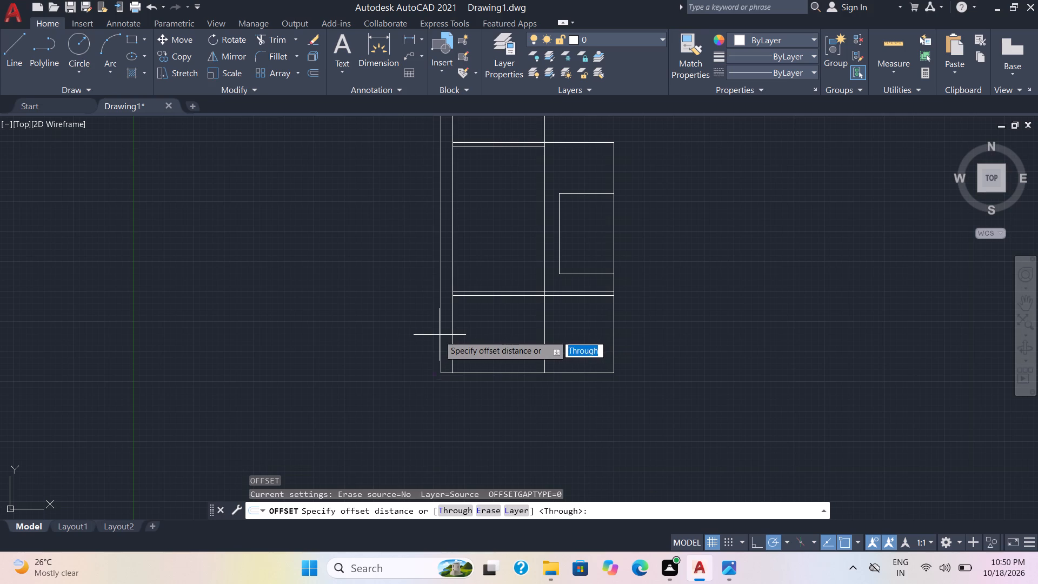
type("6'")
key("Return")
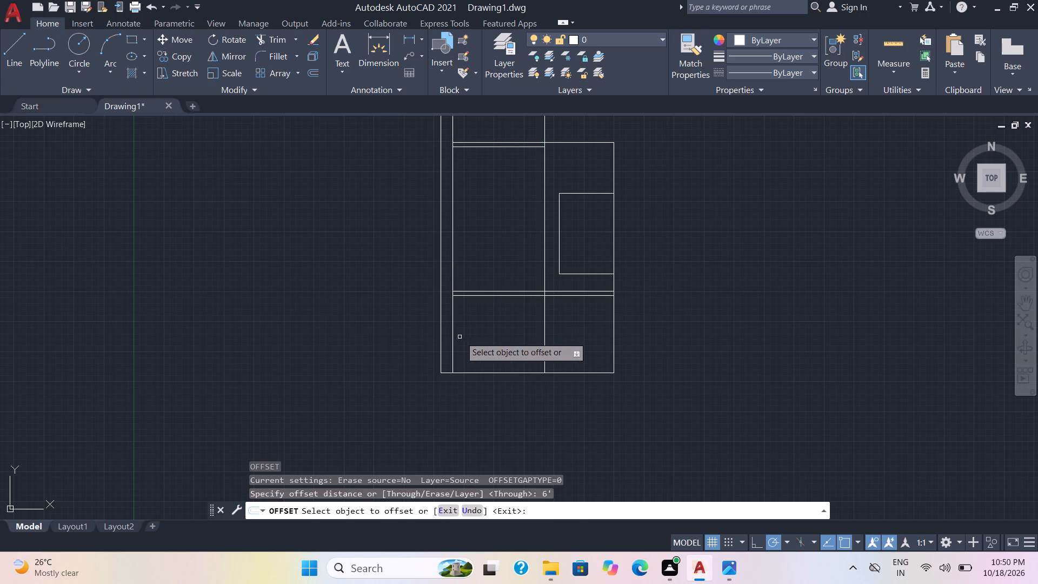
left_click(514, 295)
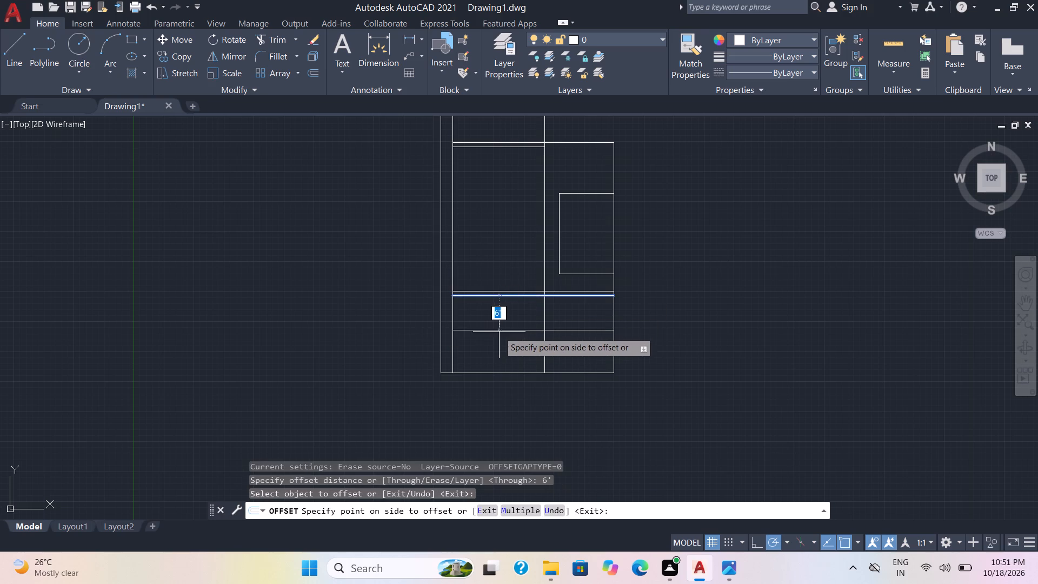
left_click(498, 335)
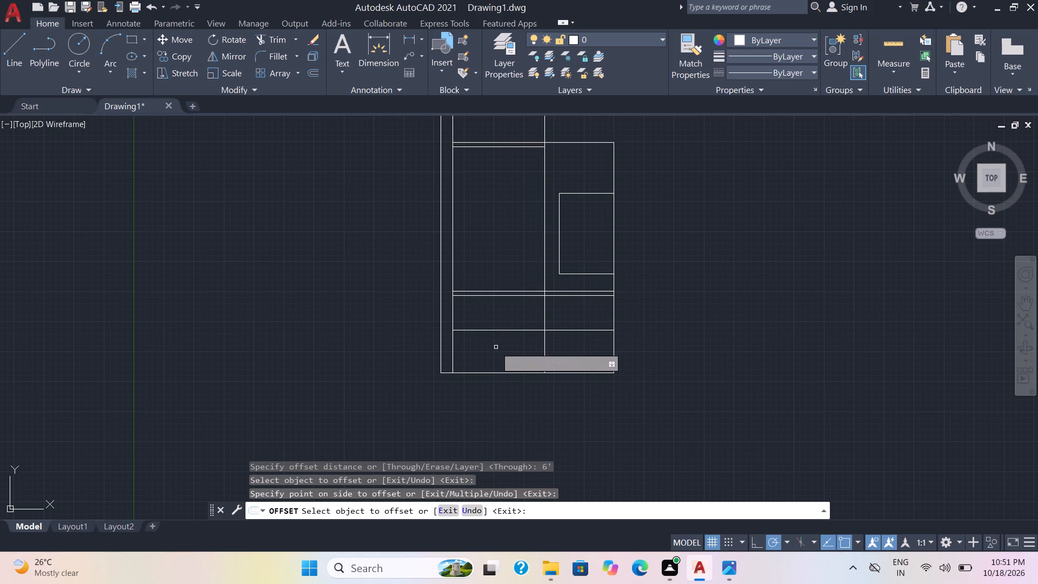
Offset the first vertical line 2' toward the left wall.
left_click(547, 314)
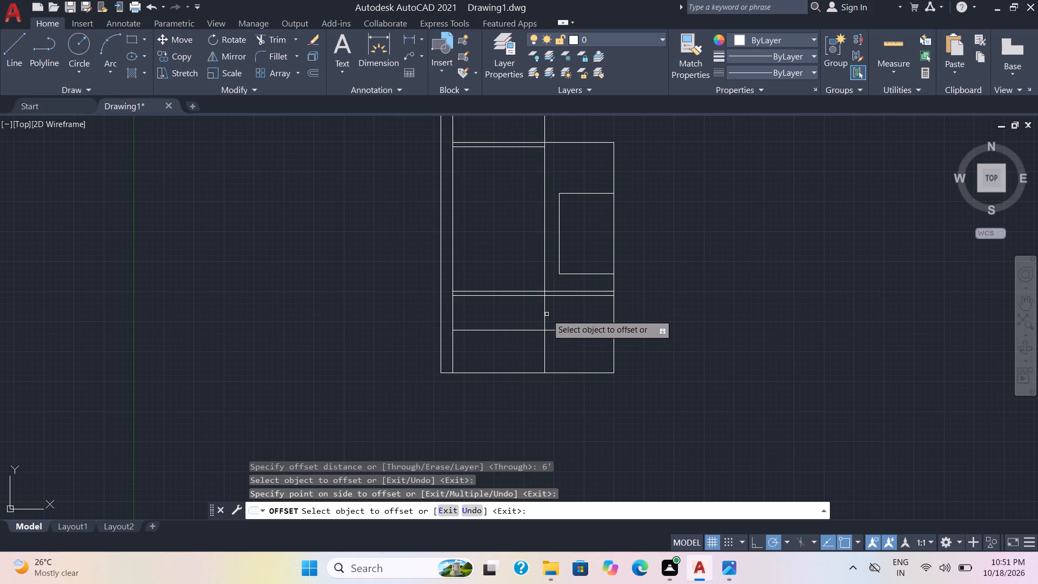
left_click(543, 318)
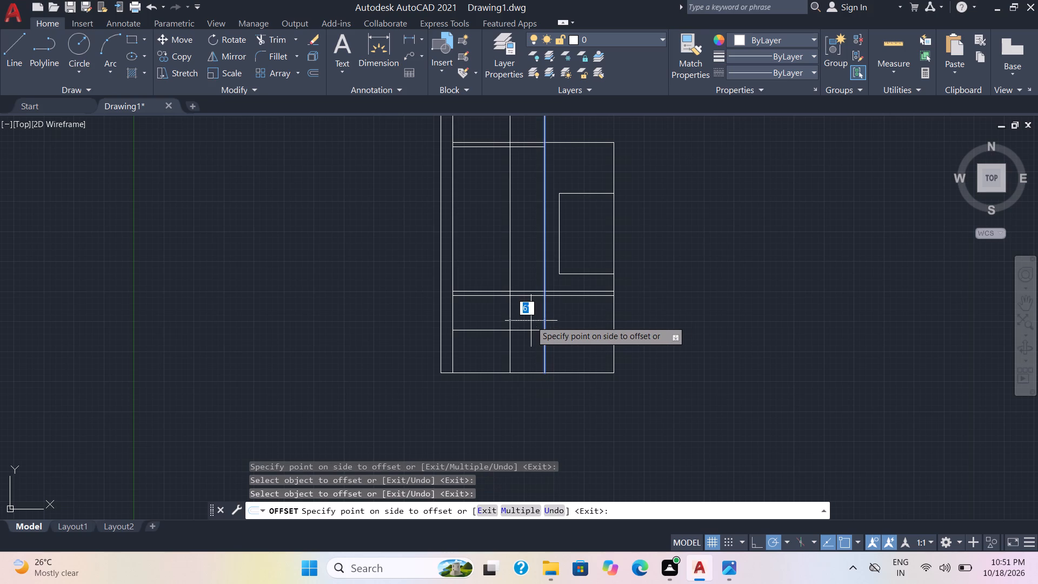
key("2")
key("apostrophe")
key("Return")
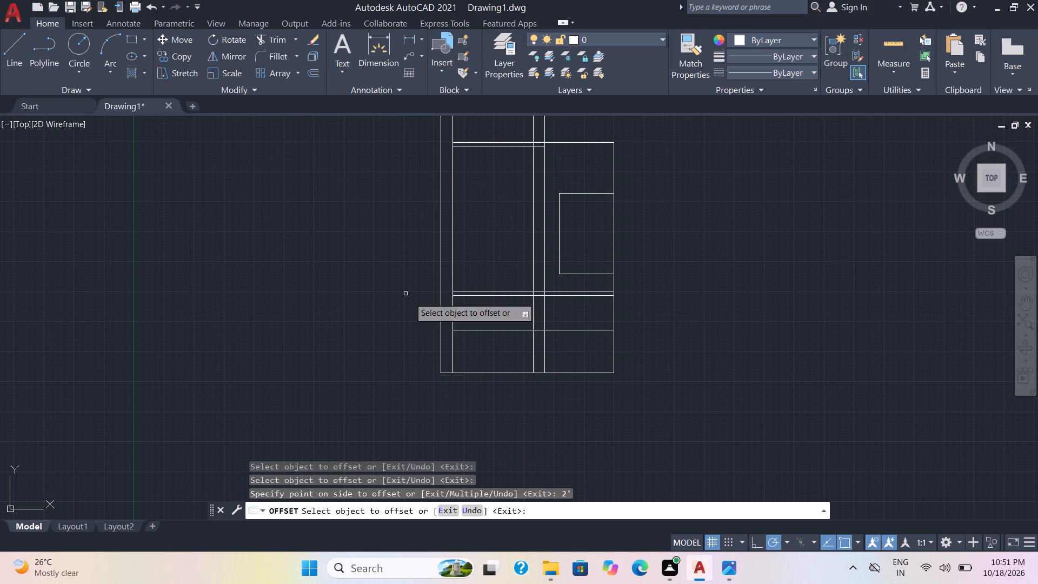
Offset the outline's right edge 2' inward.
left_click(614, 359)
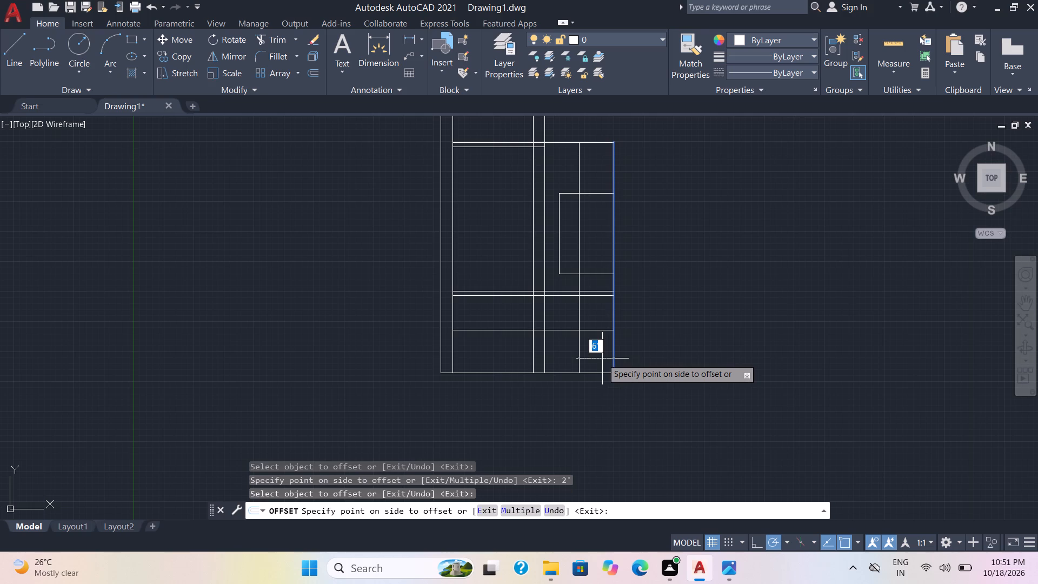
type("2'")
key("Return")
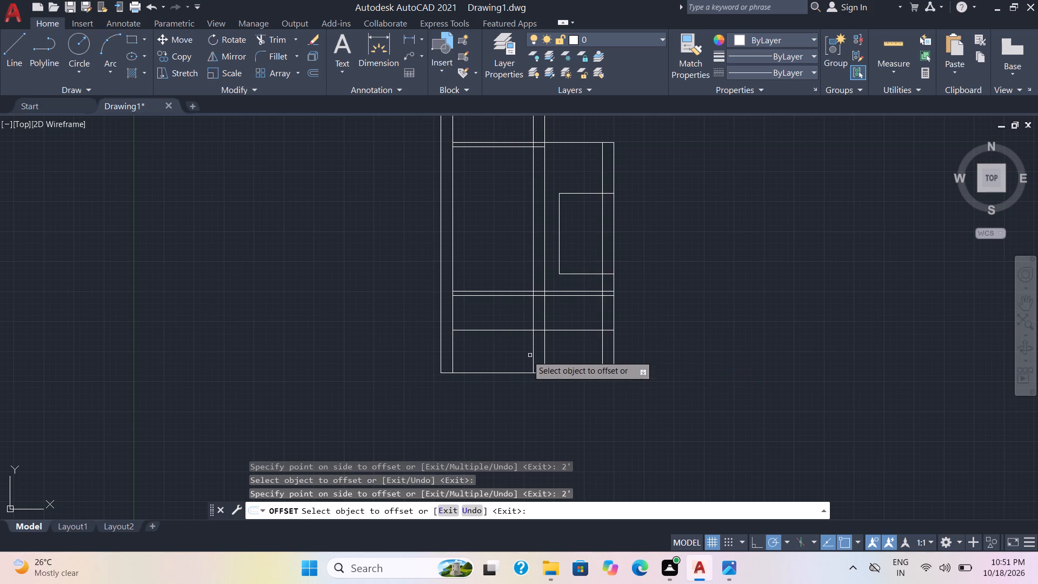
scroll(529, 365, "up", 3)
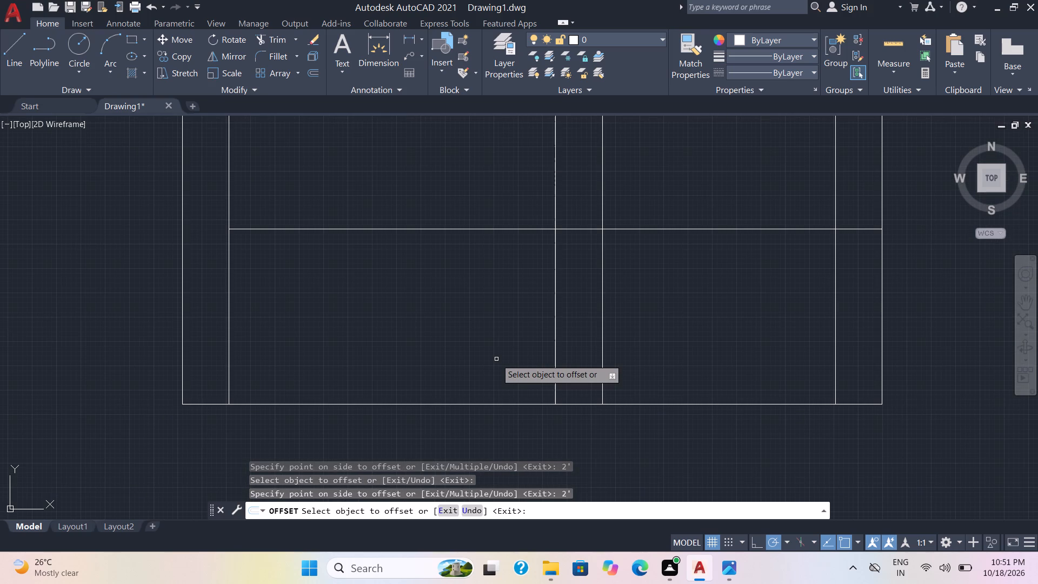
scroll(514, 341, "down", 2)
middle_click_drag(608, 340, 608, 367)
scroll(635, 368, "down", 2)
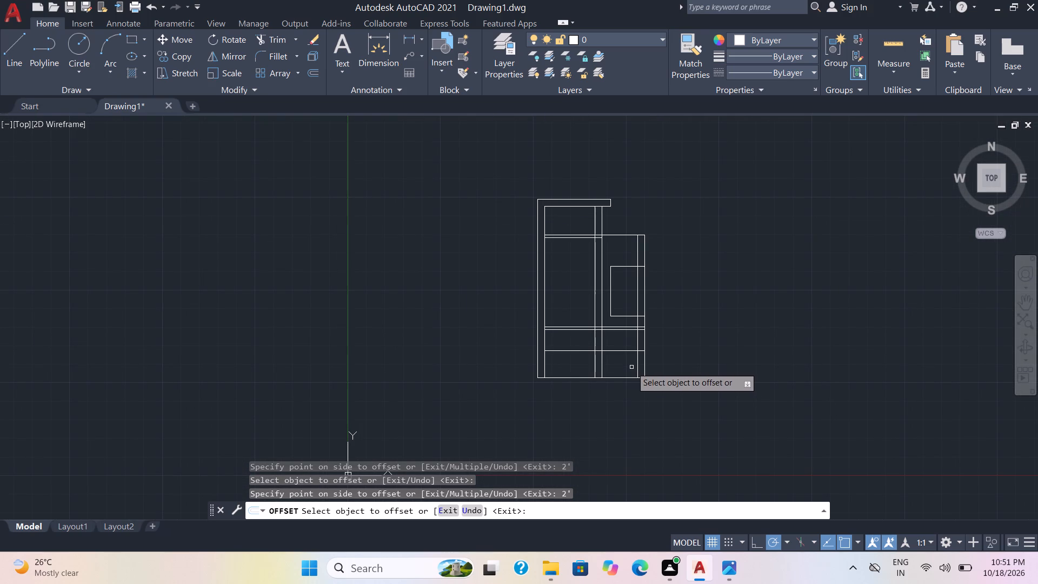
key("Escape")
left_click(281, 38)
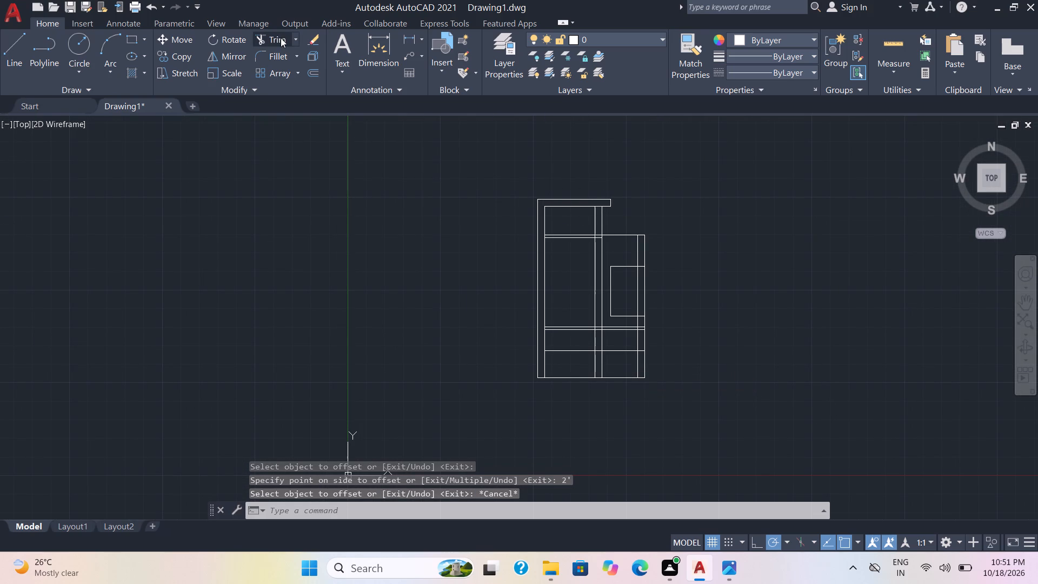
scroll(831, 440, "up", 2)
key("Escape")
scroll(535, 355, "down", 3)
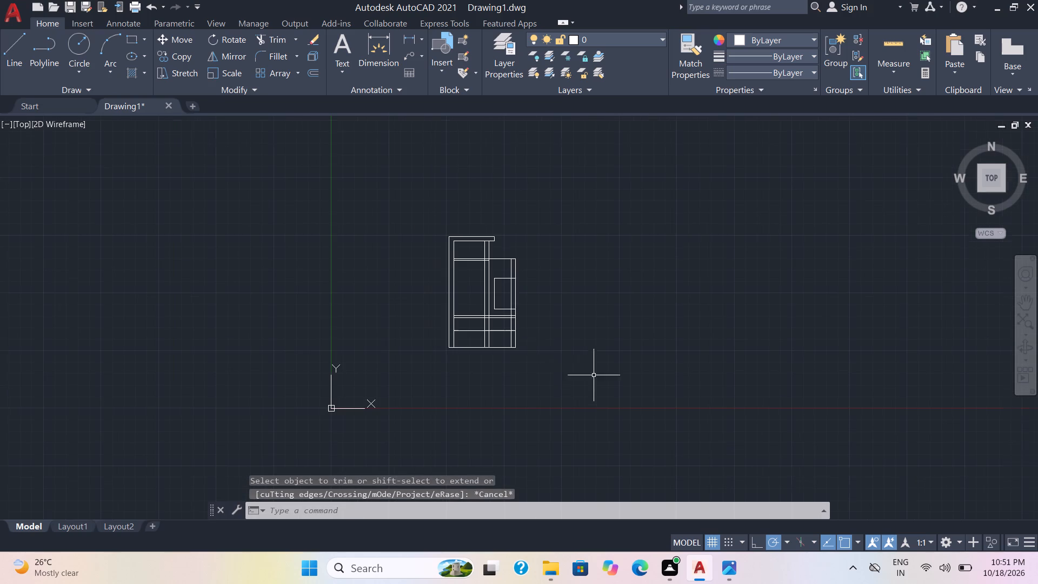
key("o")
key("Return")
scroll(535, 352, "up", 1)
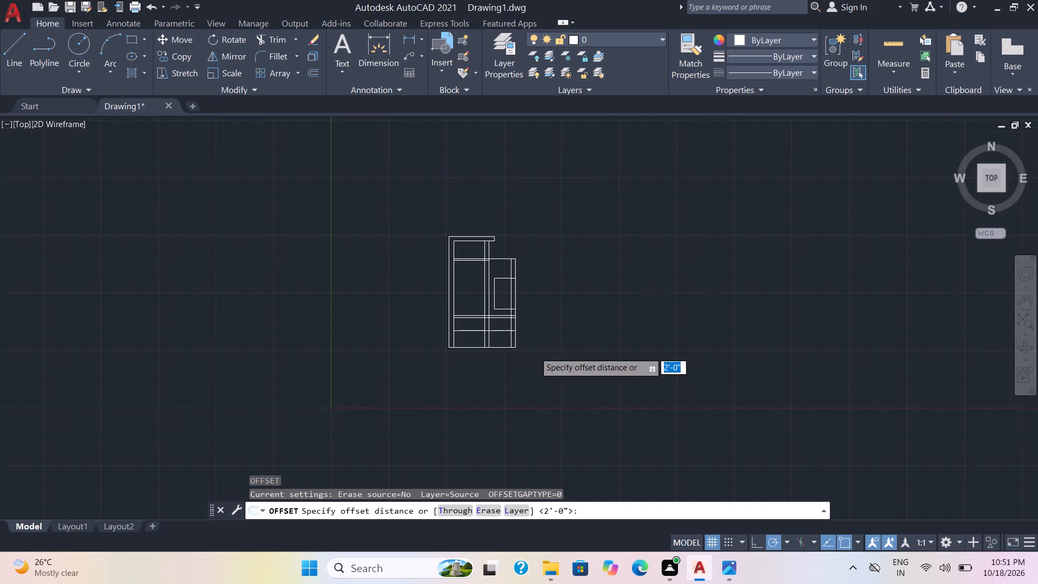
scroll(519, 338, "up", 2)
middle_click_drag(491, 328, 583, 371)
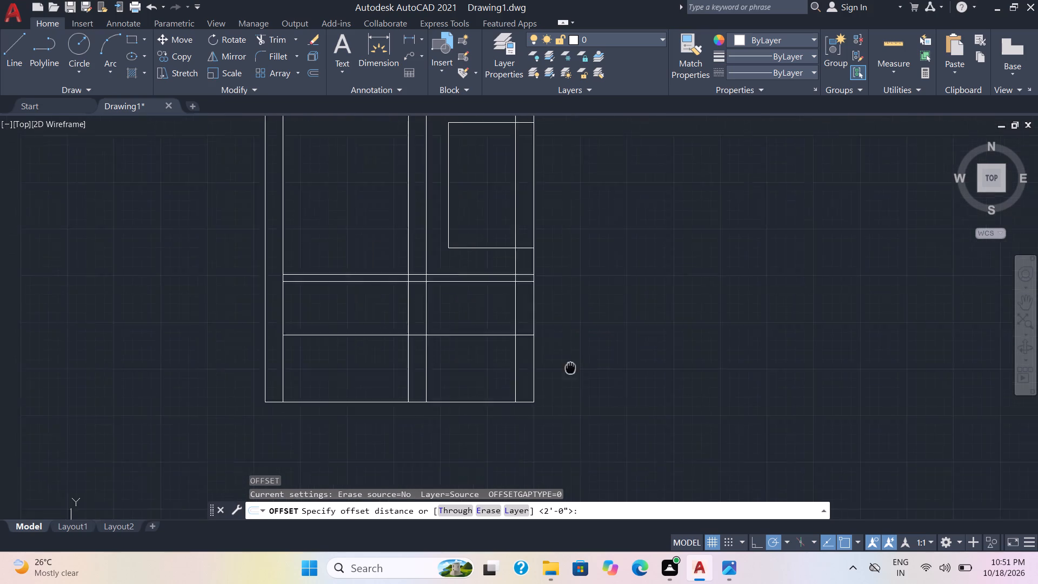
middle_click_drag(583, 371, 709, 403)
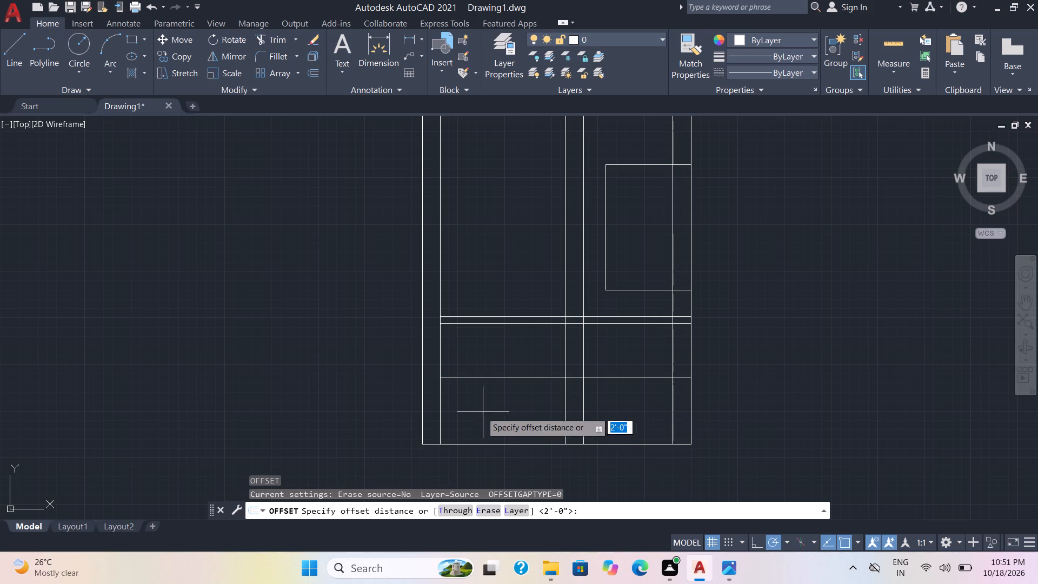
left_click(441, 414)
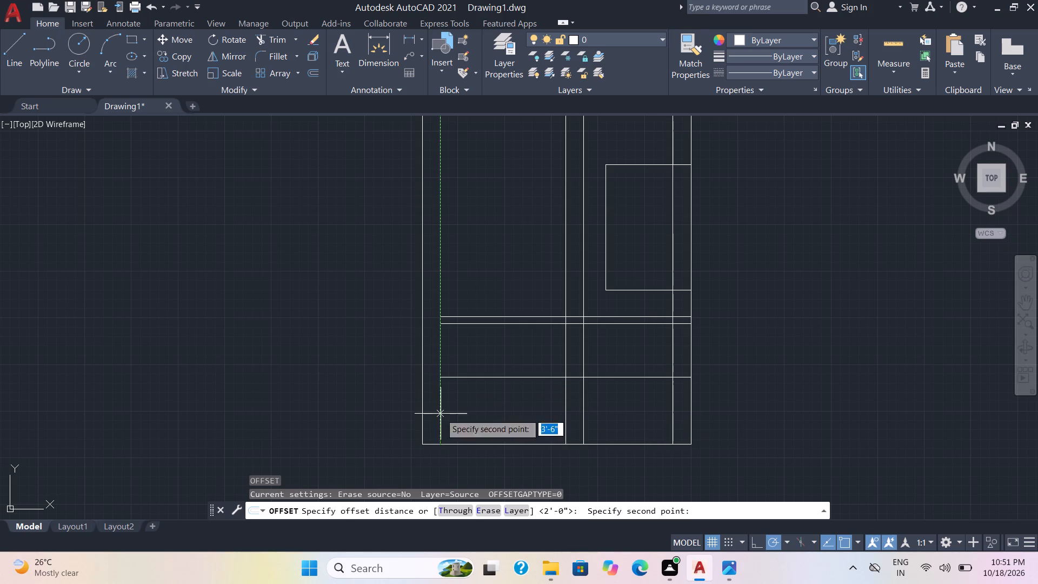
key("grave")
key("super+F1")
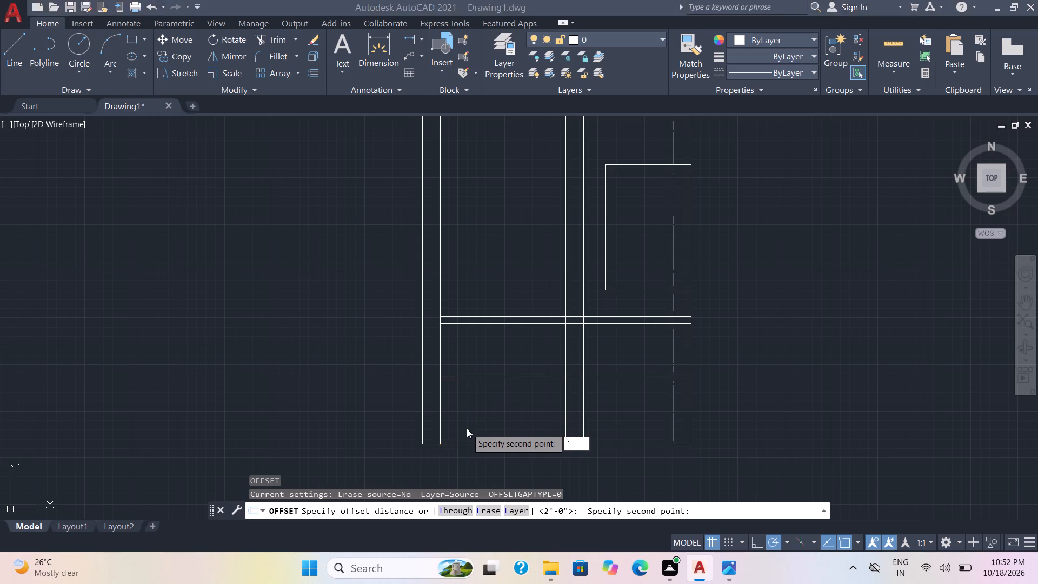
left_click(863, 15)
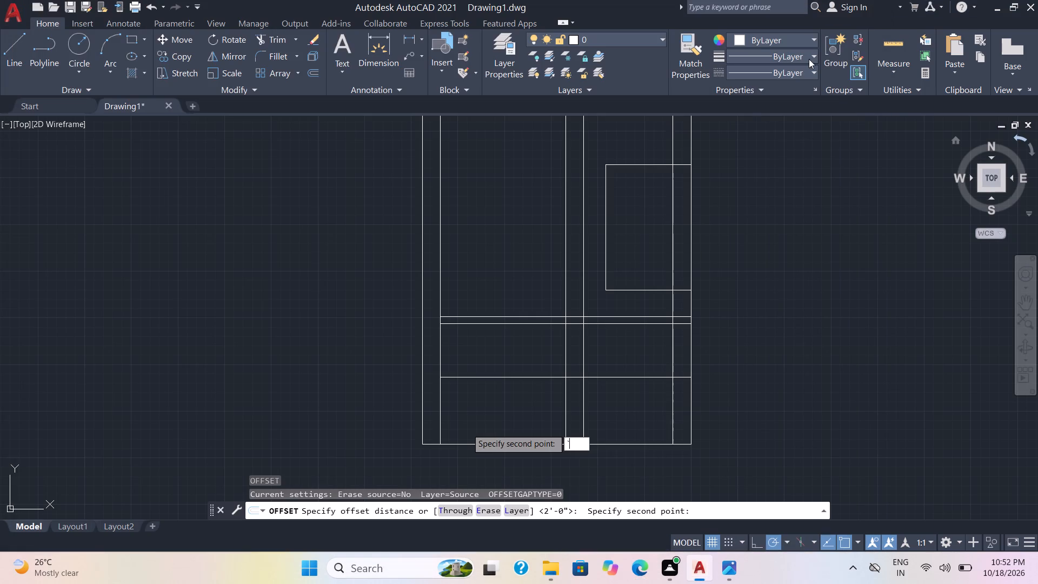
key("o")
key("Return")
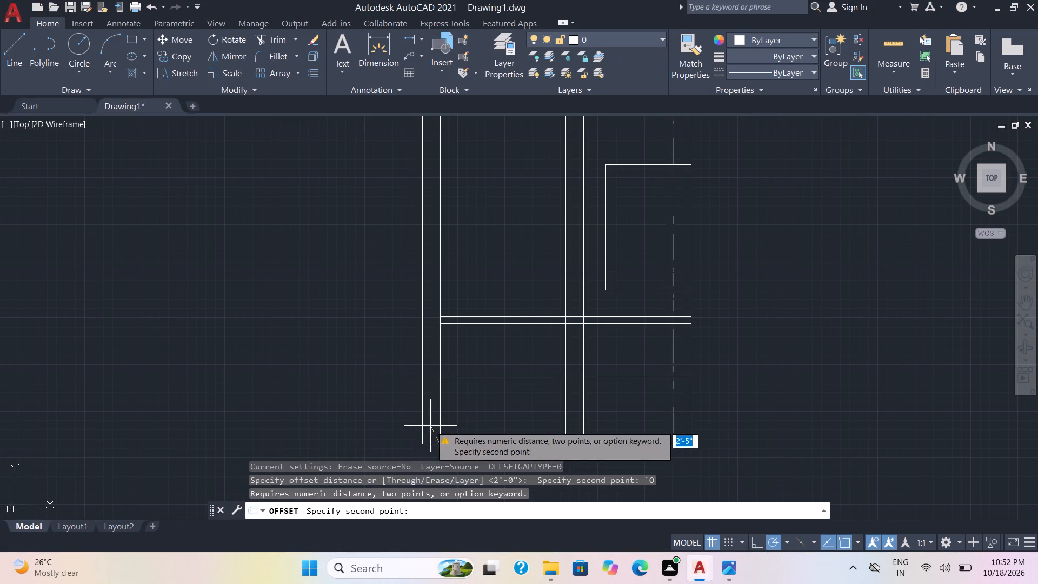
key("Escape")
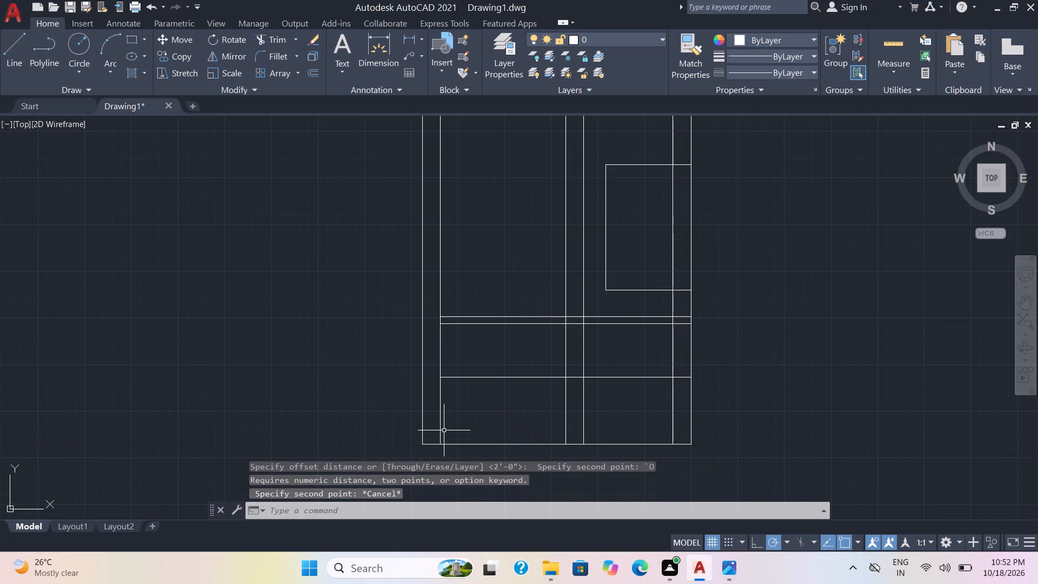
Offset the left line of the middle vertical pair 8' toward the left wall.
key("o")
key("Return")
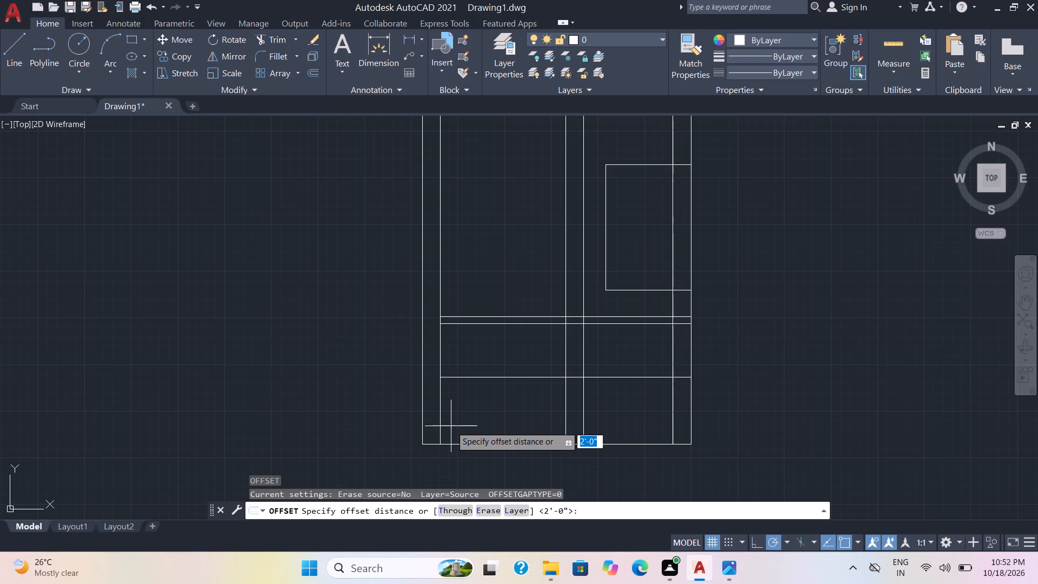
type("8'")
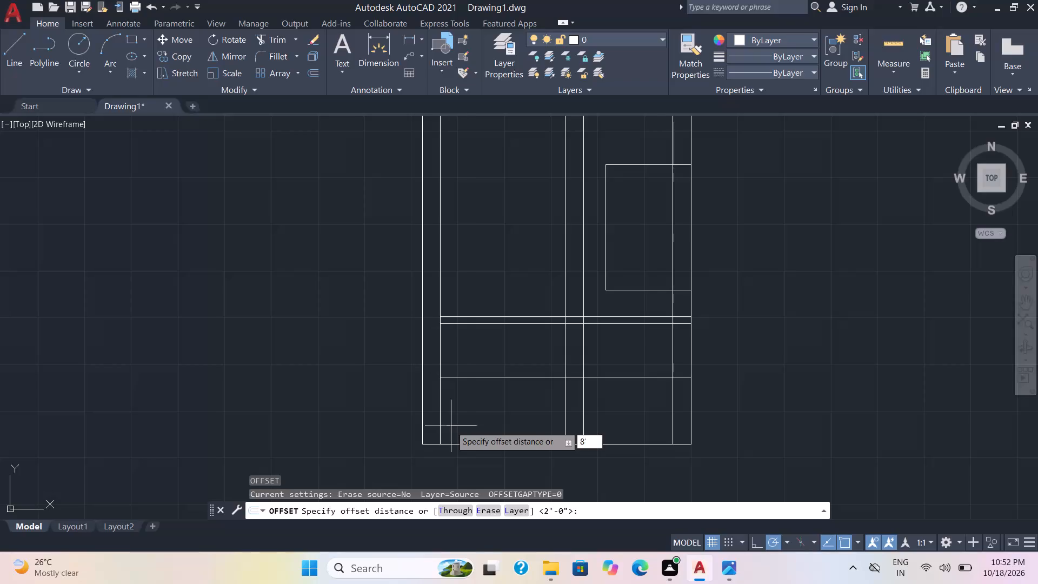
key("Return")
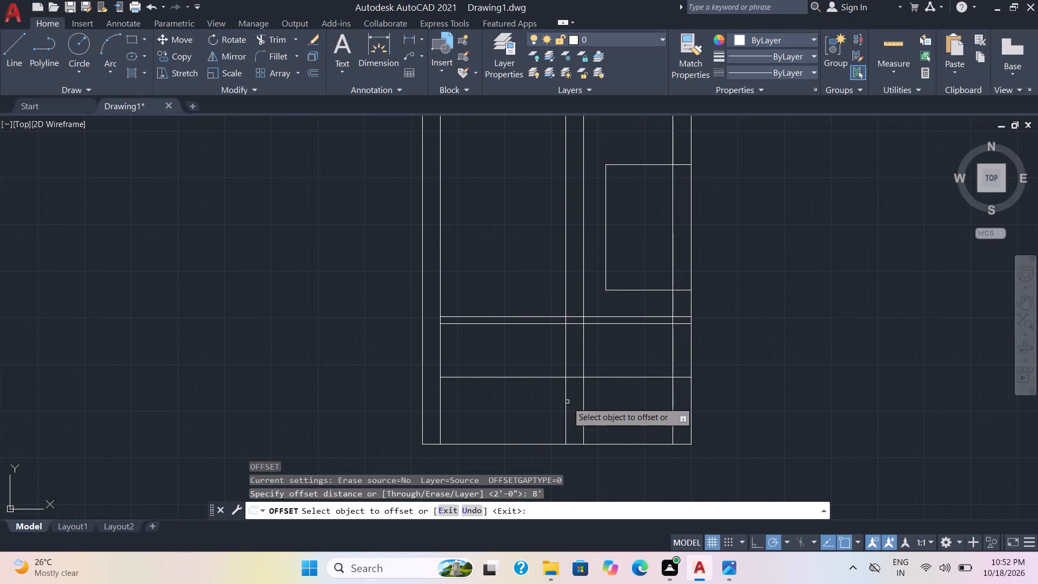
left_click(564, 403)
left_click(510, 403)
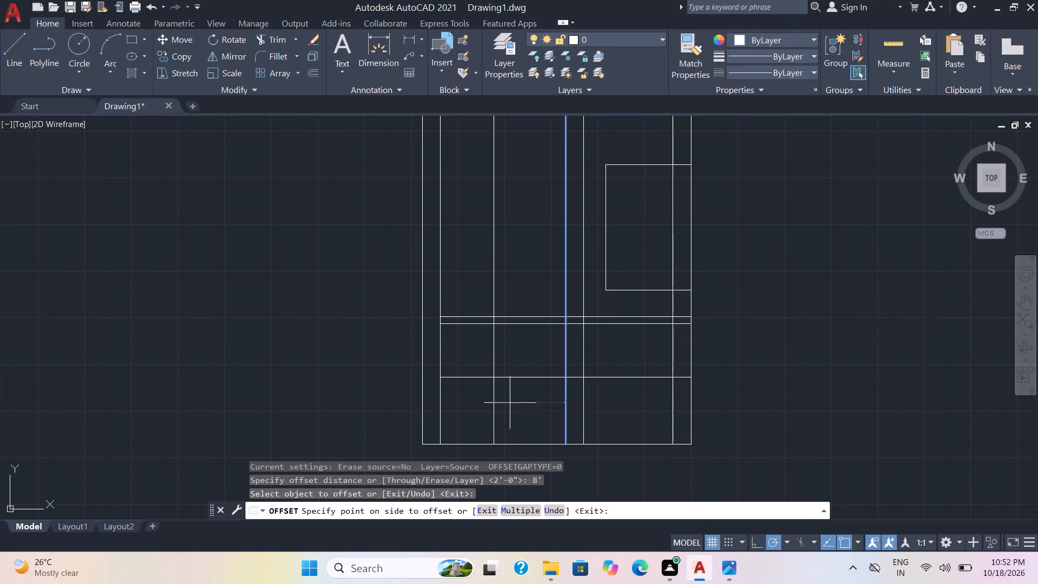
Offset the new vertical line 3' toward the middle pair and 1' toward the left wall.
left_click(494, 410)
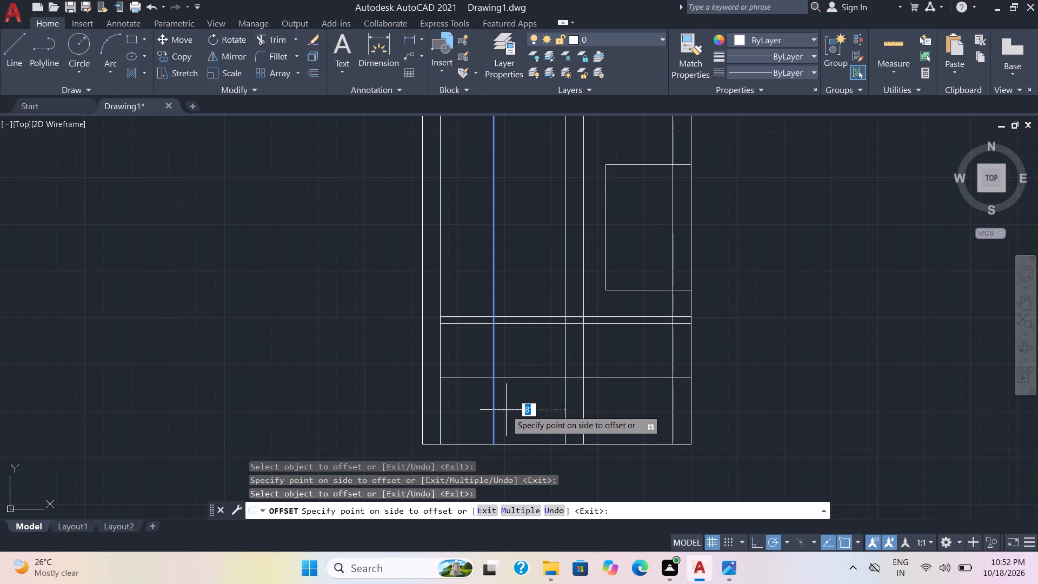
key("3")
key("apostrophe")
key("Return")
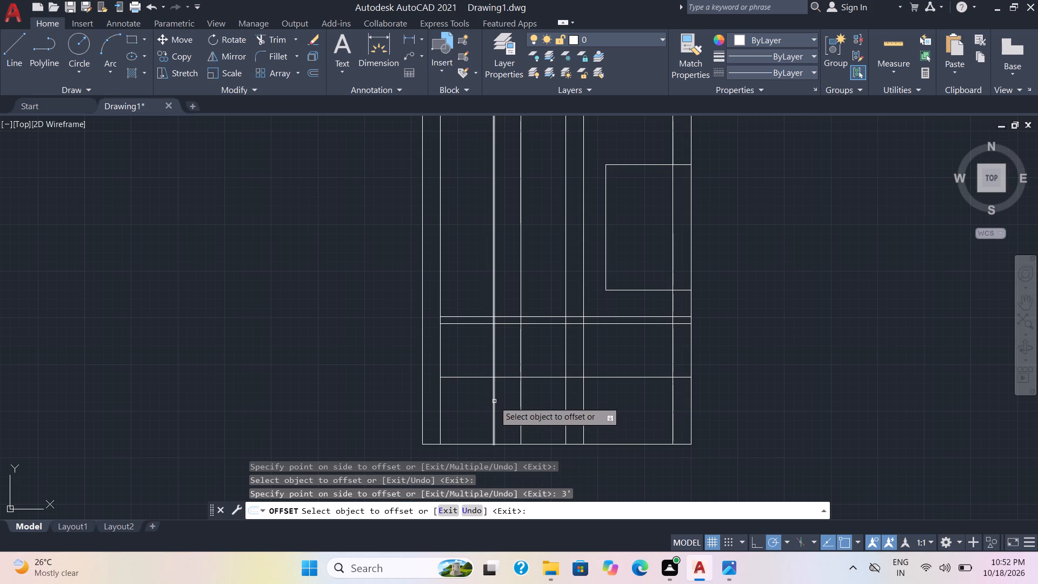
left_click(494, 401)
type("1'")
key("Return")
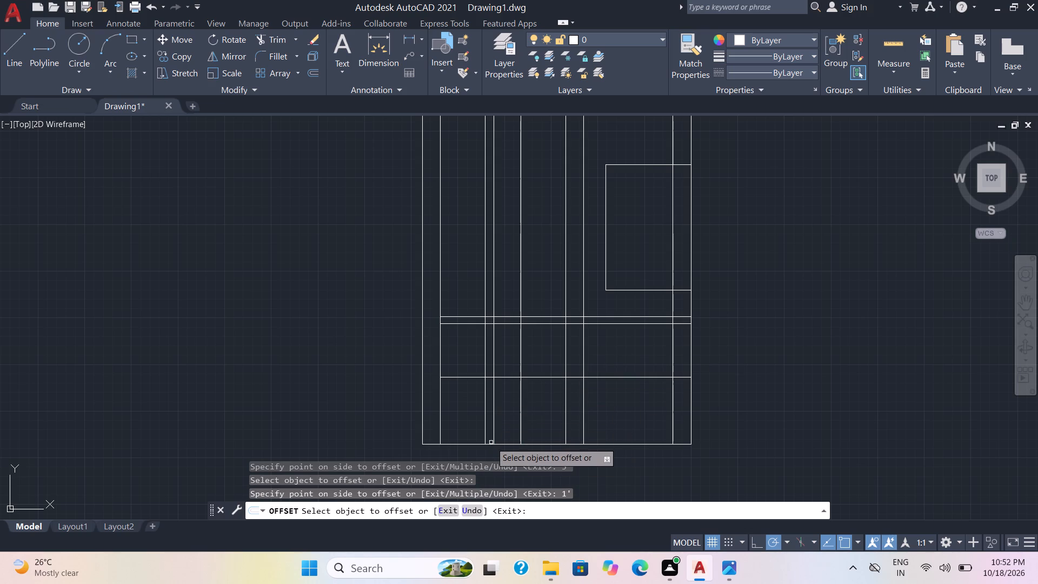
key("Escape")
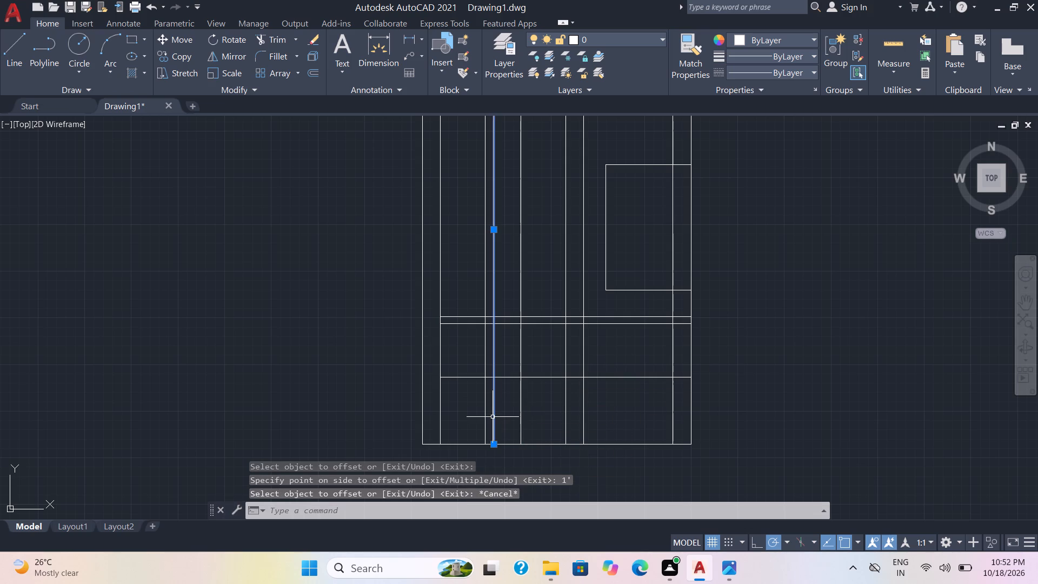
Delete the source vertical line between the 3' and 1' offset copies.
left_click(493, 417)
key("Delete")
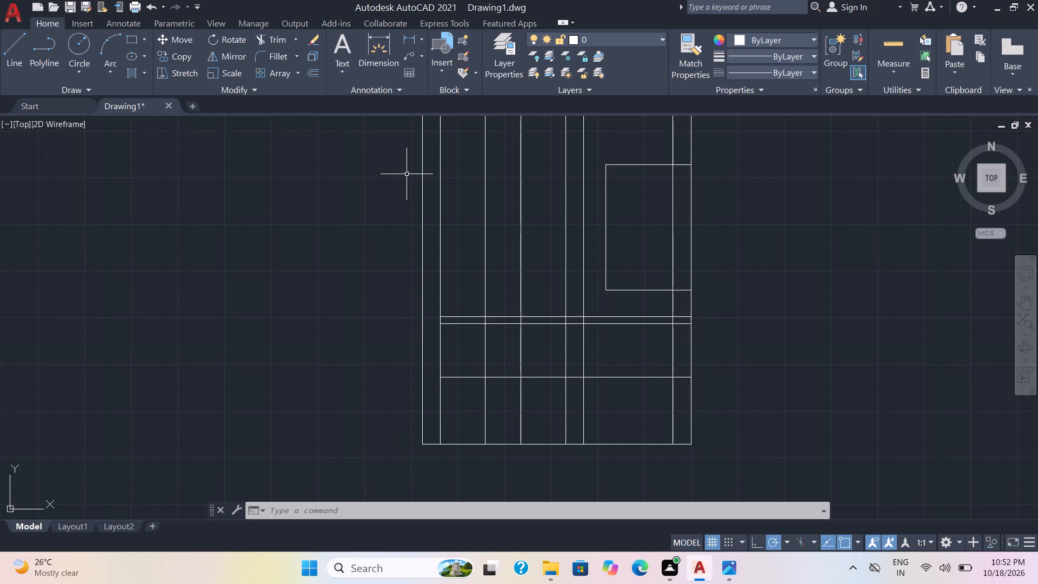
Draw a vertical line about 15' long just outside the left wall, running past the ground line.
left_click(19, 49)
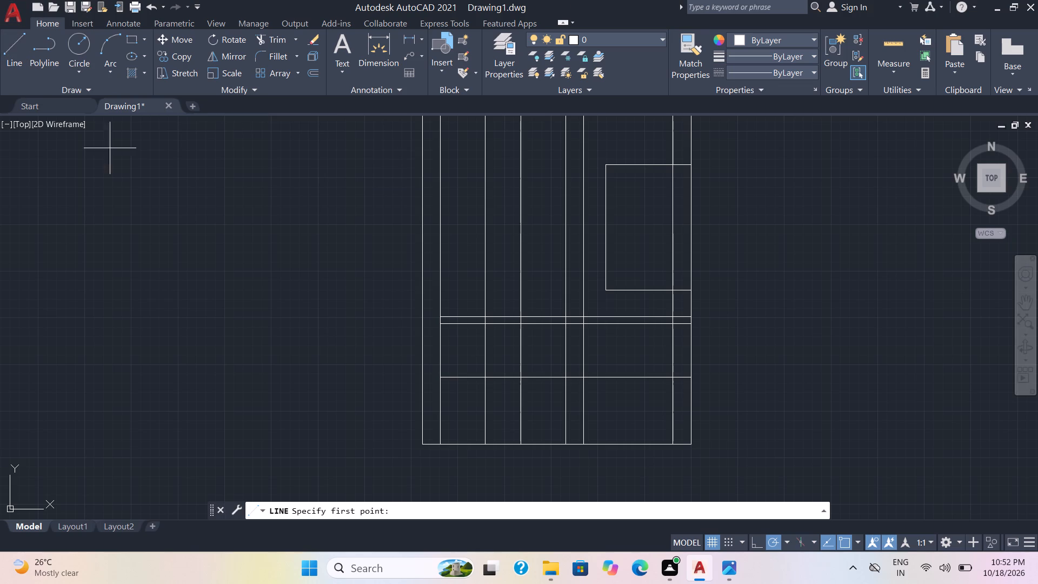
left_click(389, 329)
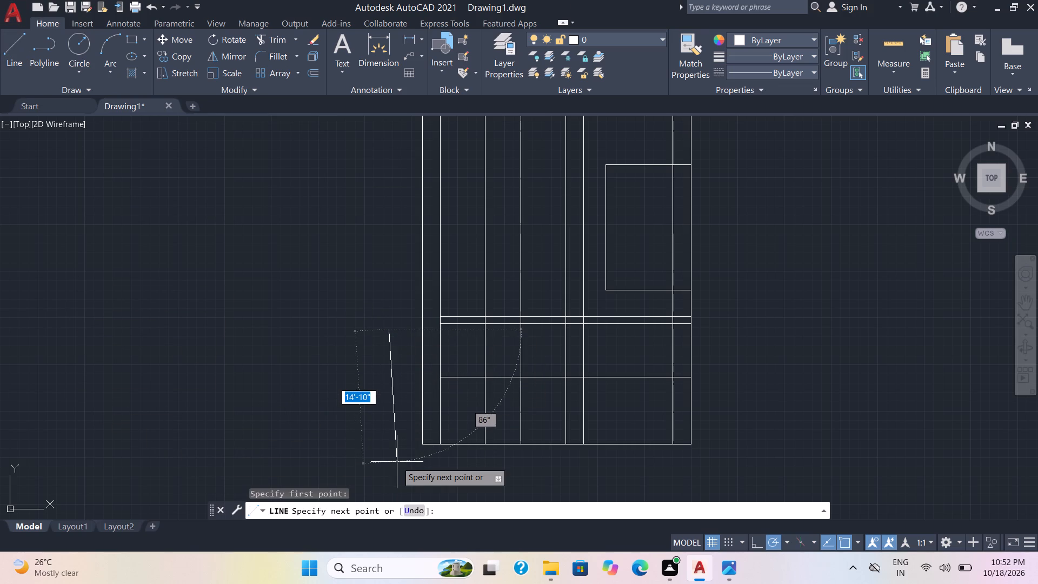
left_click(395, 461)
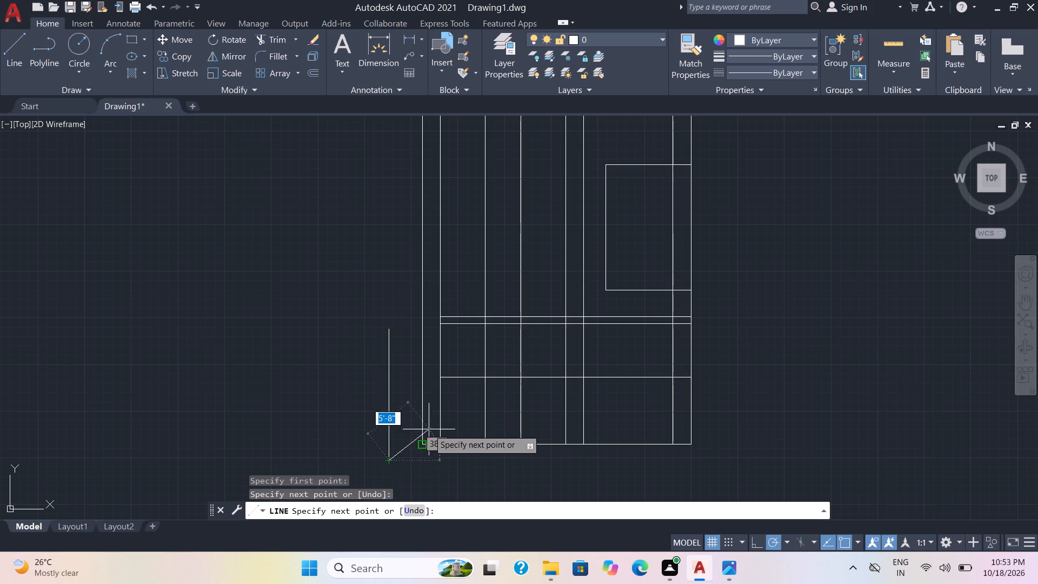
key("Escape")
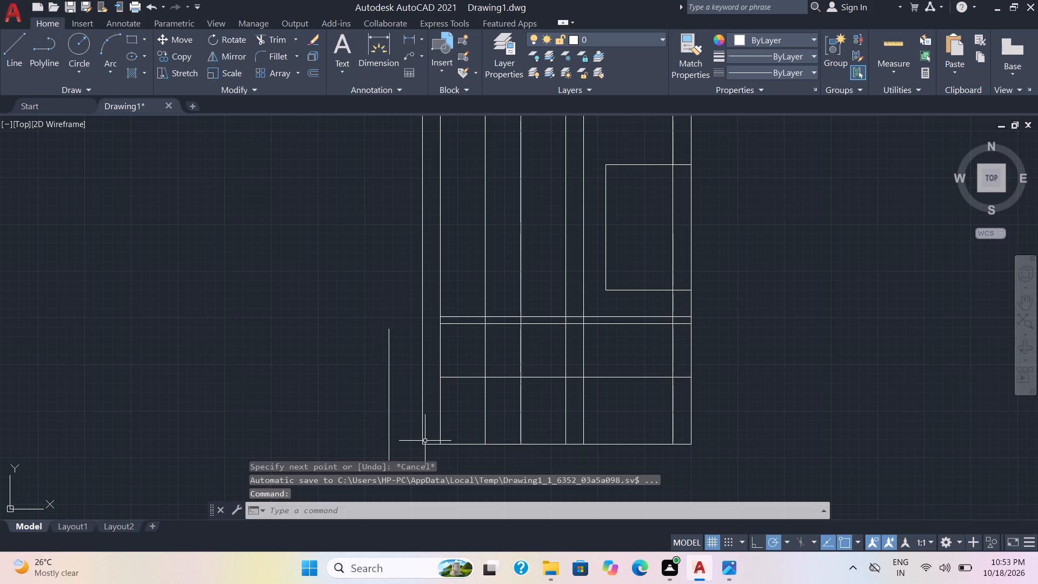
Extend the ground floor's lower horizontal line and the ground line leftward to the new outer vertical line.
type("TR")
key("Return")
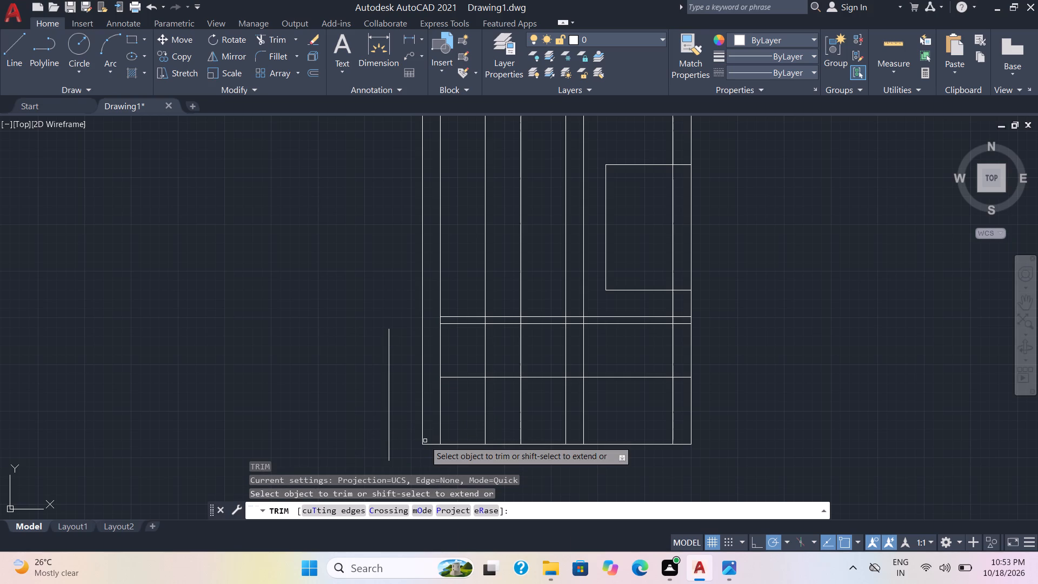
left_click(462, 377, "shift")
left_click(431, 380, "shift")
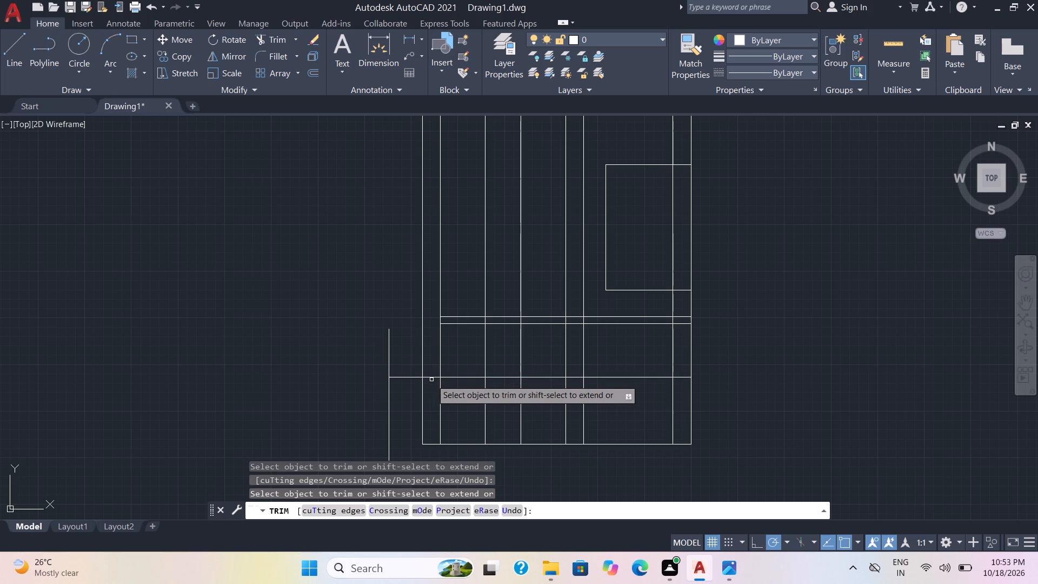
left_click(435, 444, "shift")
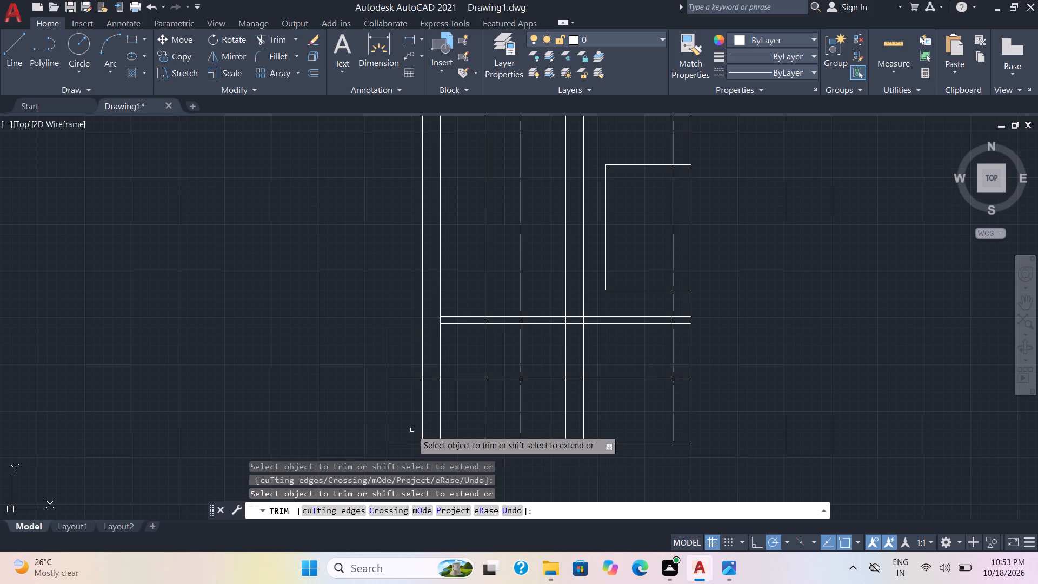
Trim the outer vertical line's overhangs above the ground floor's lower horizontal line and below the ground line.
left_click(391, 359)
left_click(383, 361)
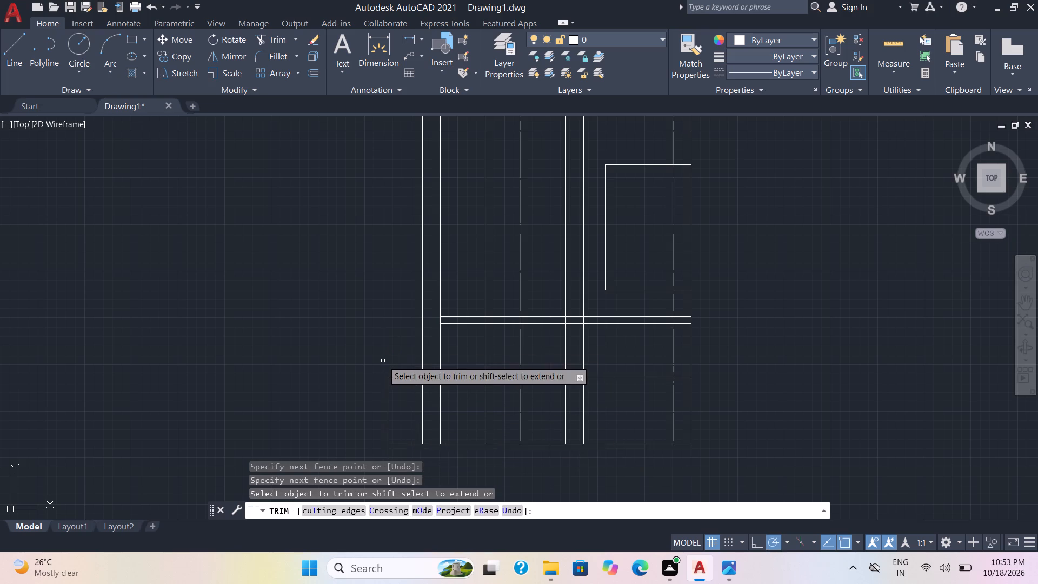
left_click(388, 449)
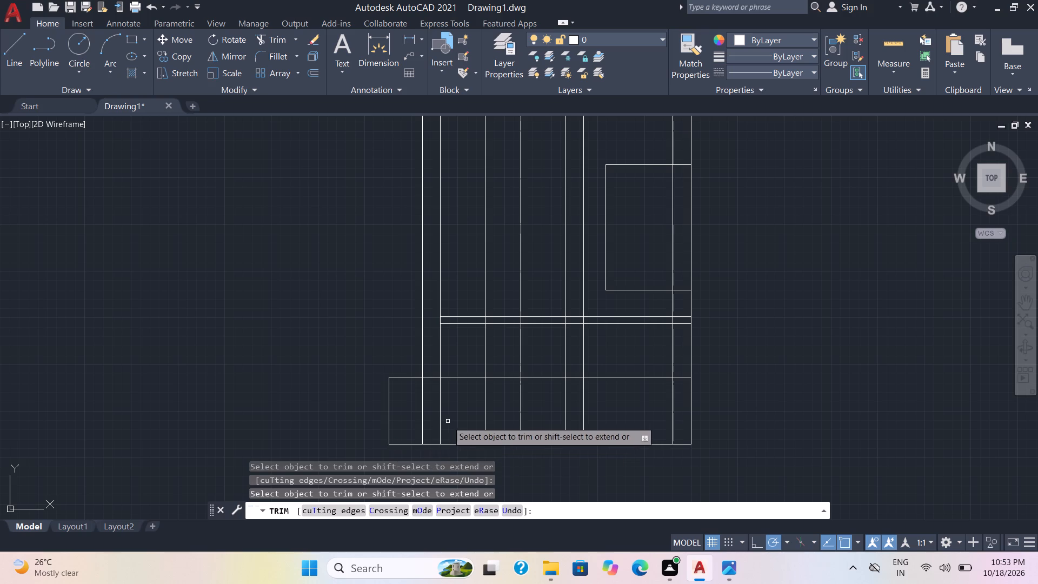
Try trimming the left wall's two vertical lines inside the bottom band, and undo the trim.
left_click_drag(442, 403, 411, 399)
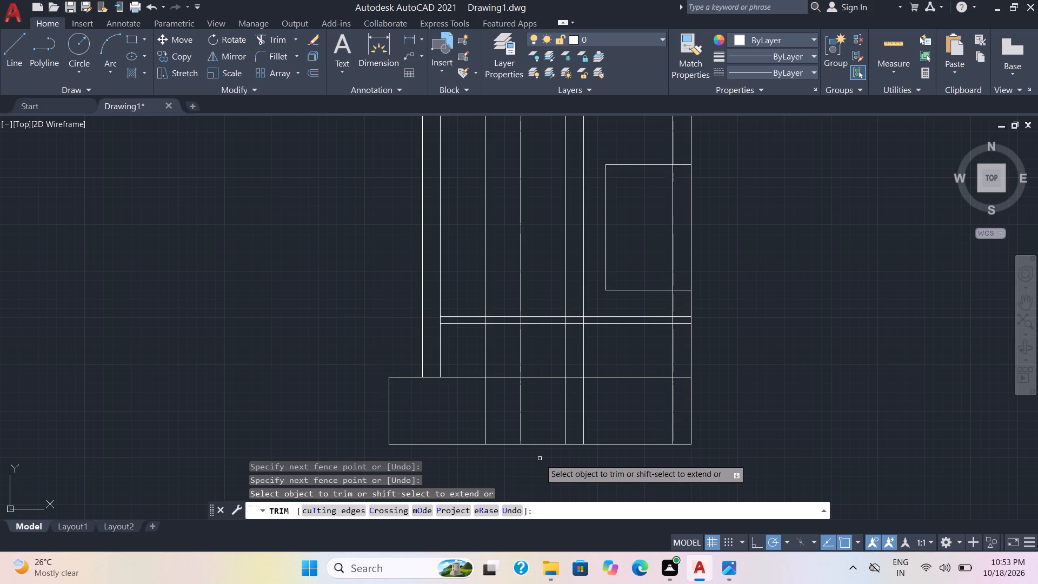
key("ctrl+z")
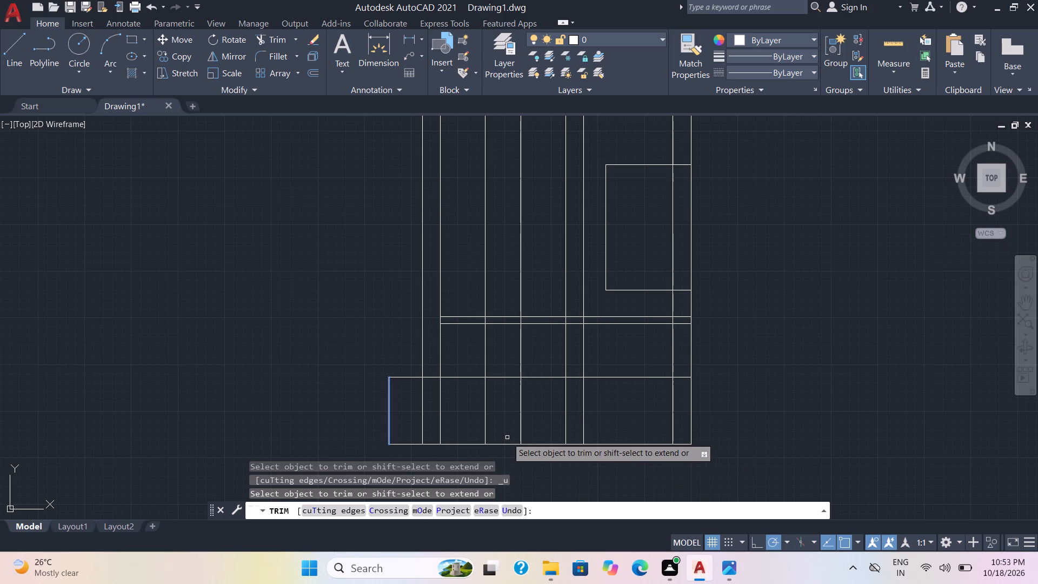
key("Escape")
Offset the outer vertical line at the bottom band's left end 2' inward.
key("o")
key("Return")
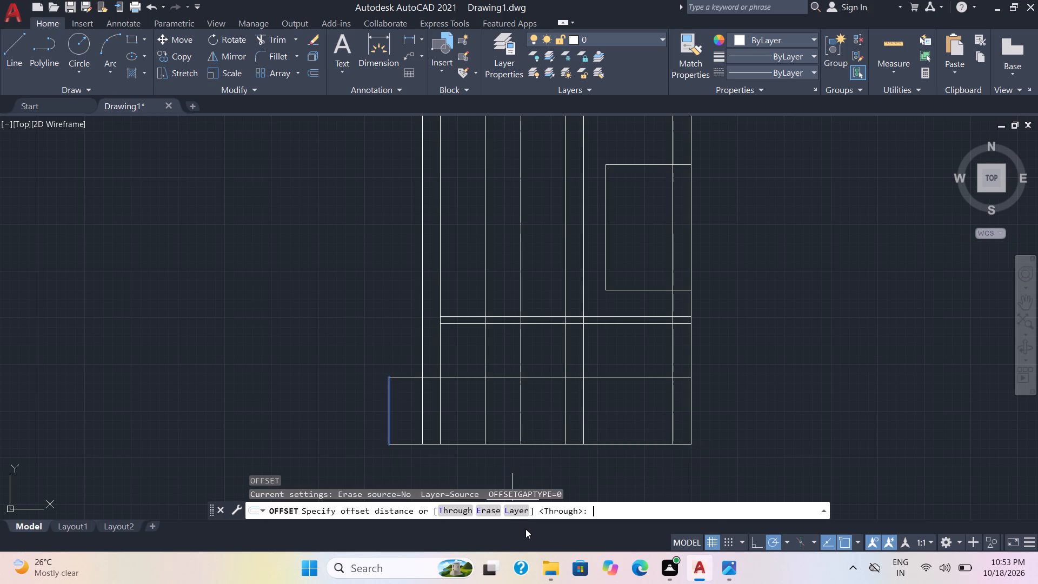
type("3'")
key("Return")
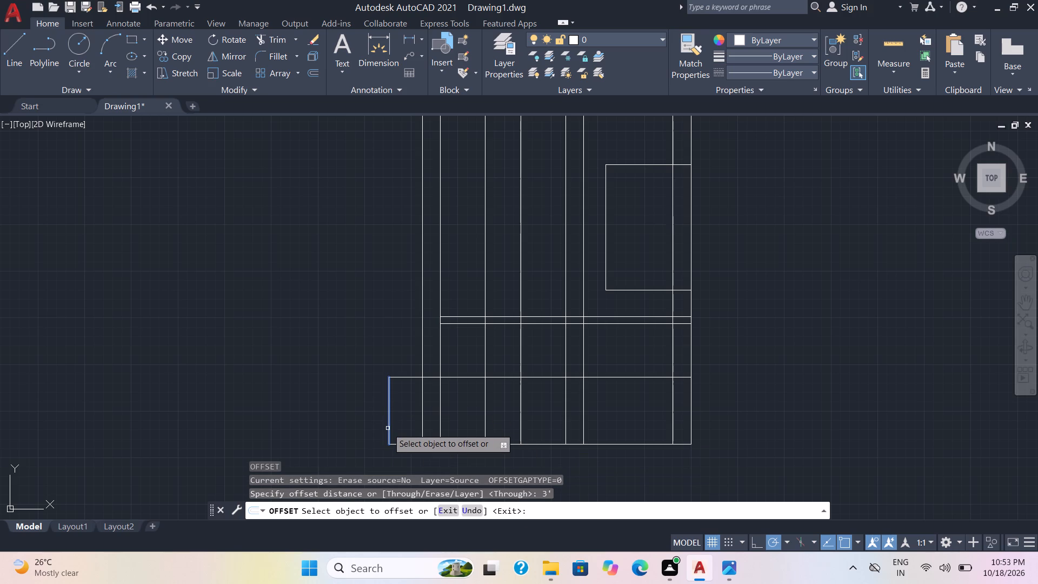
left_click(389, 427)
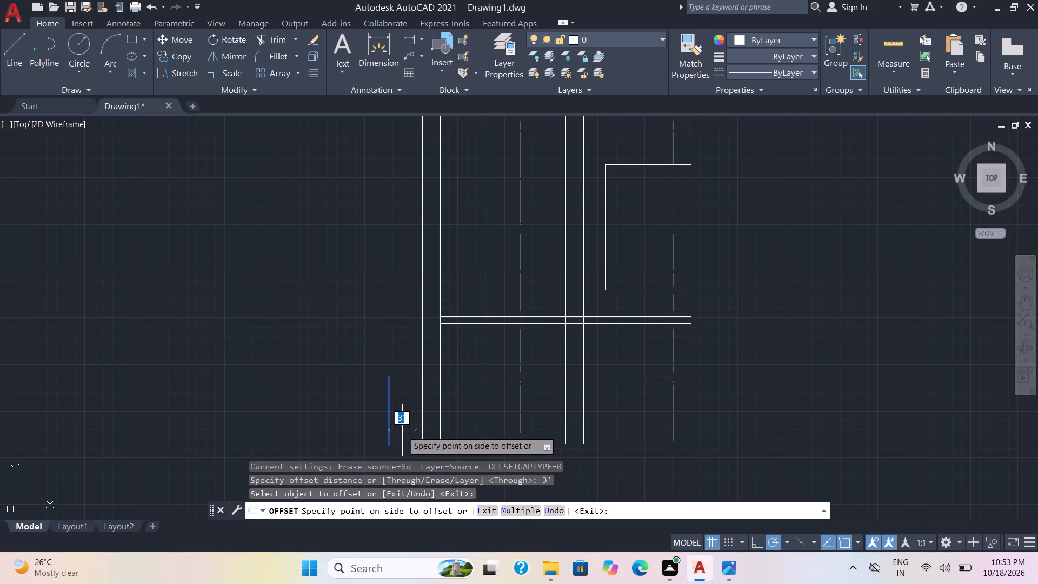
key("2")
key("apostrophe")
key("Return")
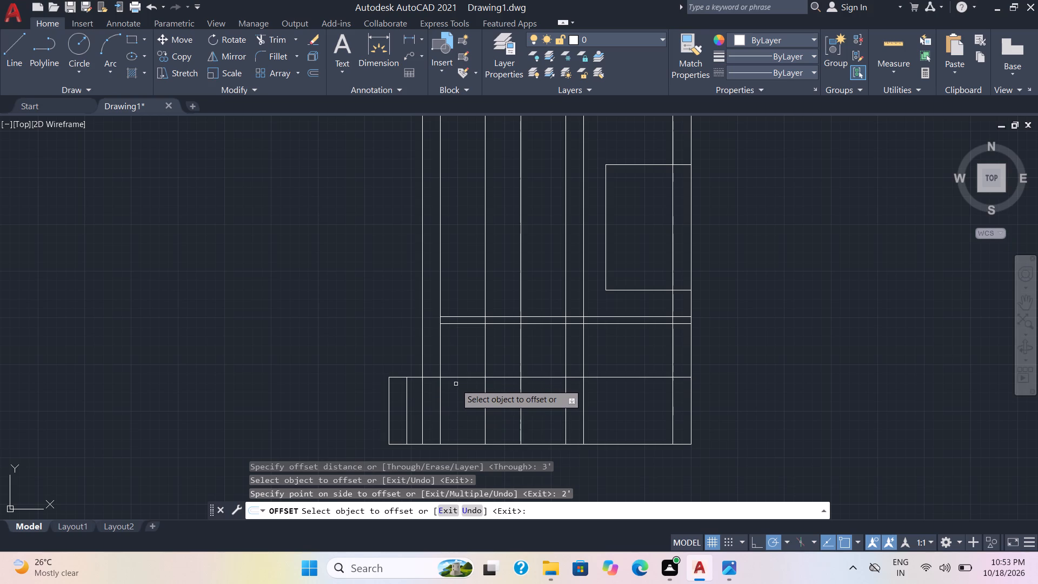
Offset the bottom band's top horizontal line 1' downward.
left_click(468, 377)
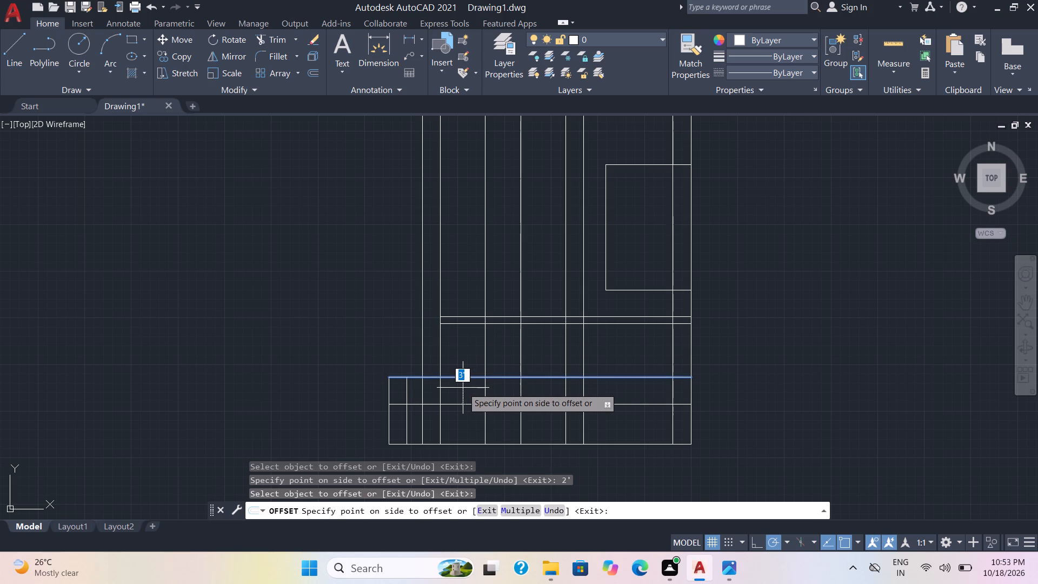
type("1'")
key("Return")
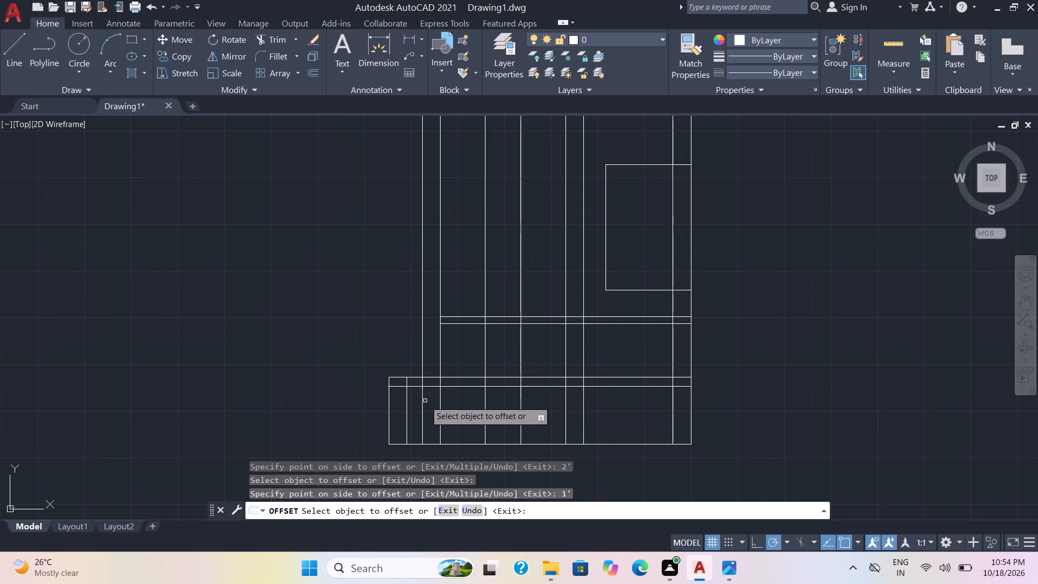
Trim the left wall's two verticals below the 1' offset line, the band's top line within that wall, and the offset line within the left-end strip.
left_click(280, 35)
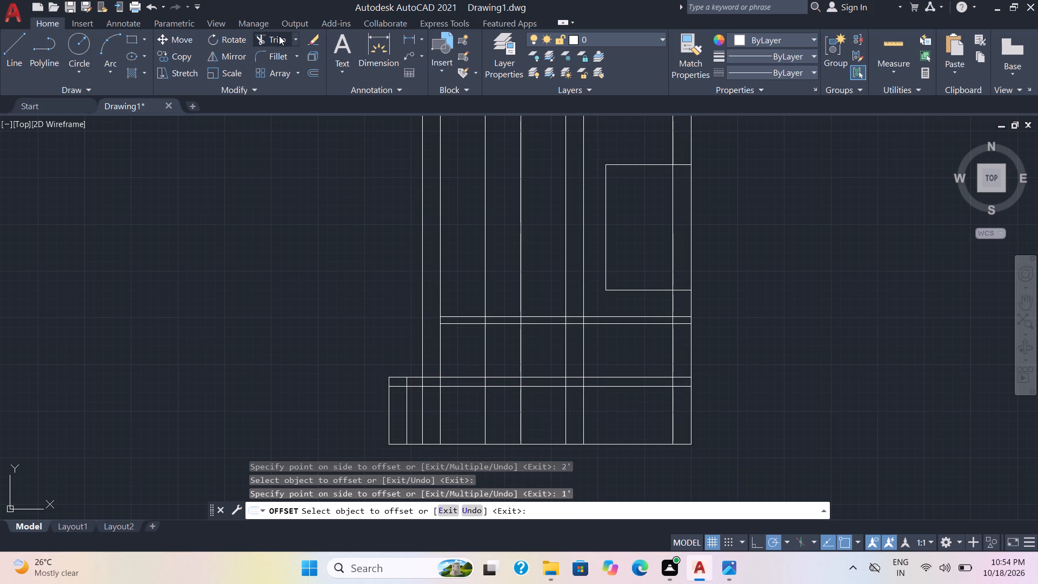
left_click(440, 403)
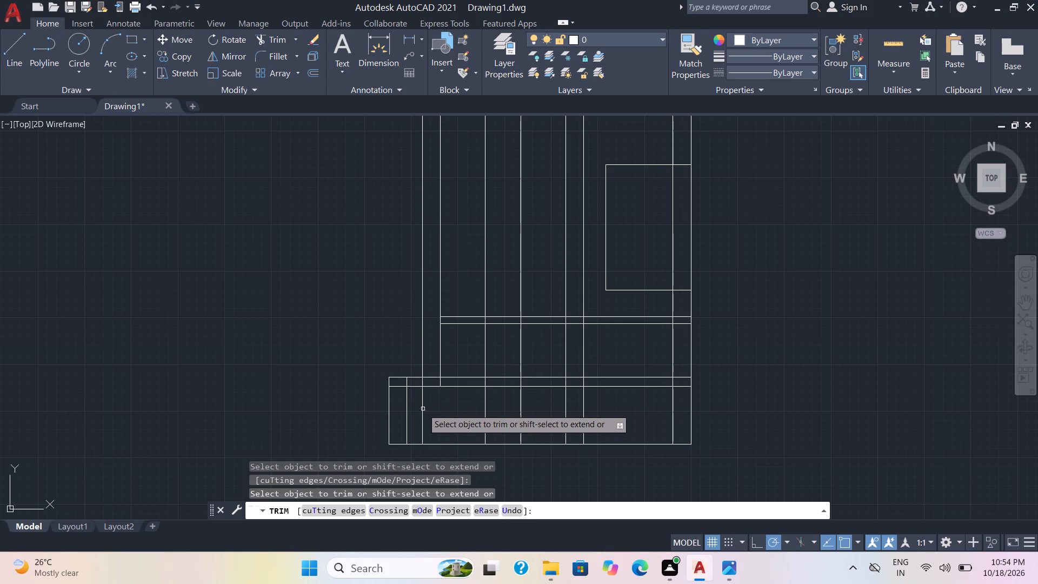
left_click(422, 409)
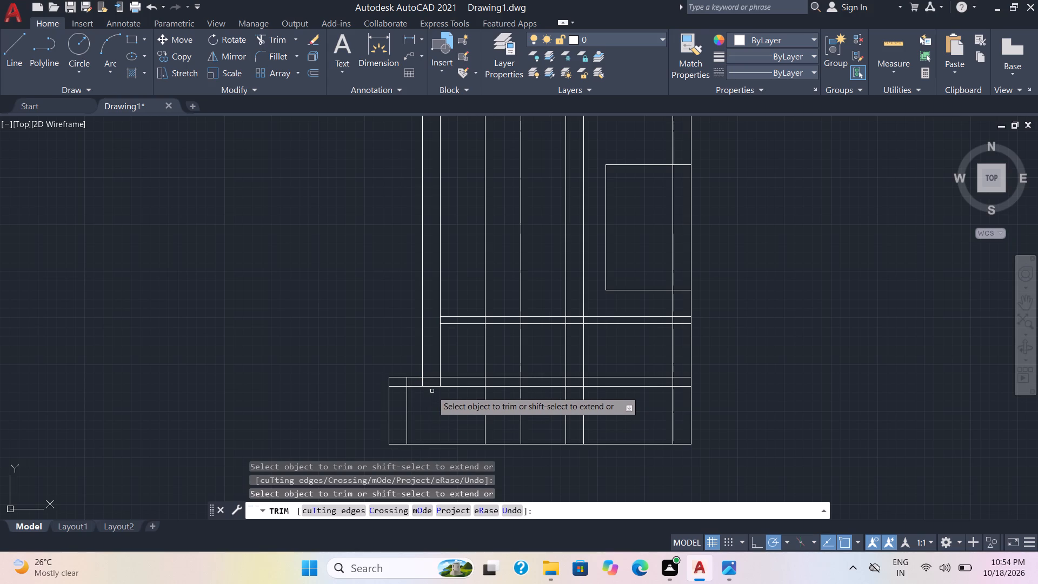
scroll(432, 391, "up", 1)
left_click(432, 371)
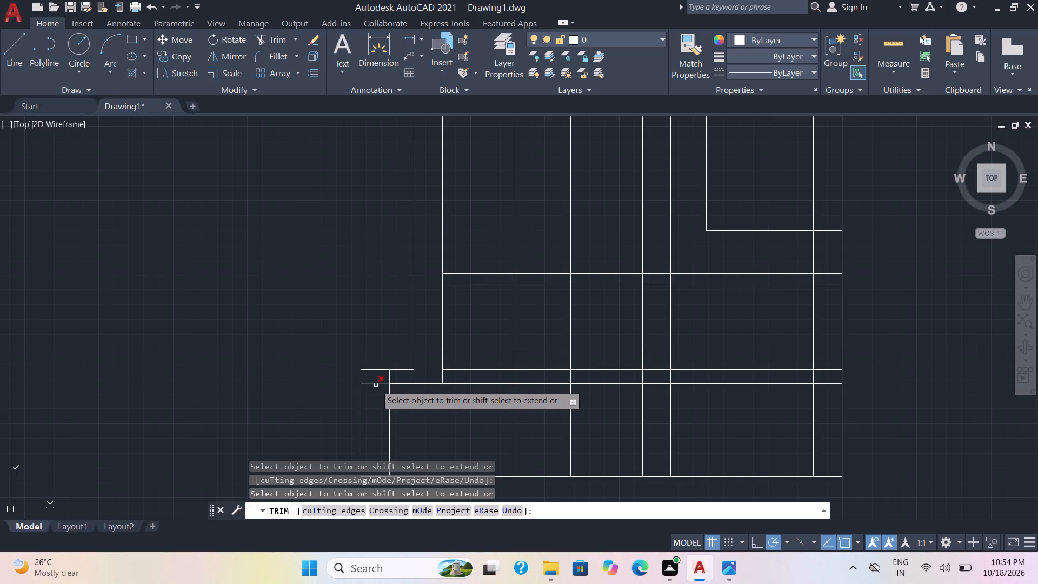
left_click(376, 383)
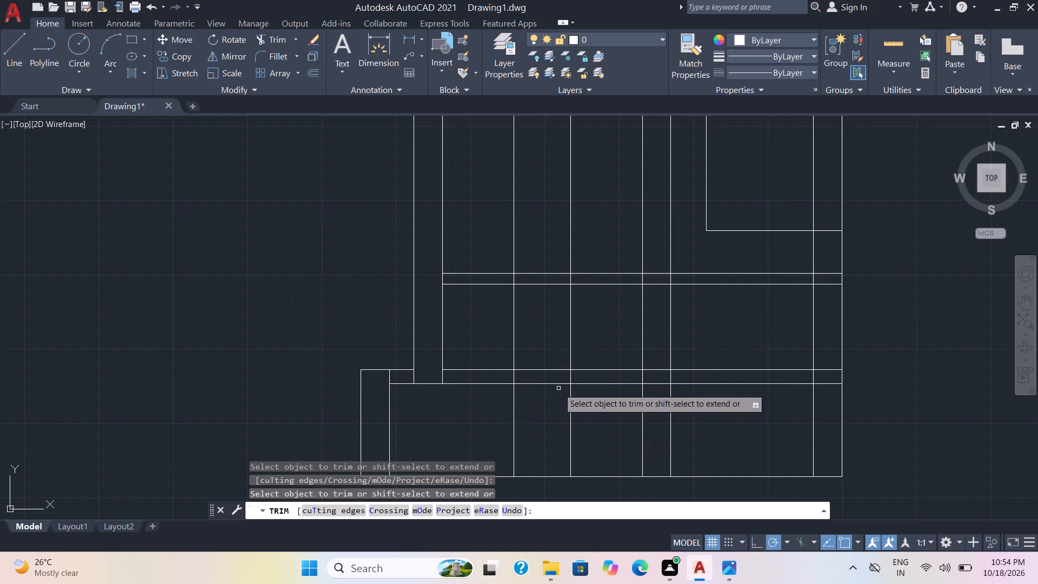
Trim the 1' offset line across the two vertical strips, the right bay and the right wall, and the band's top line across the right bay.
left_click(543, 386)
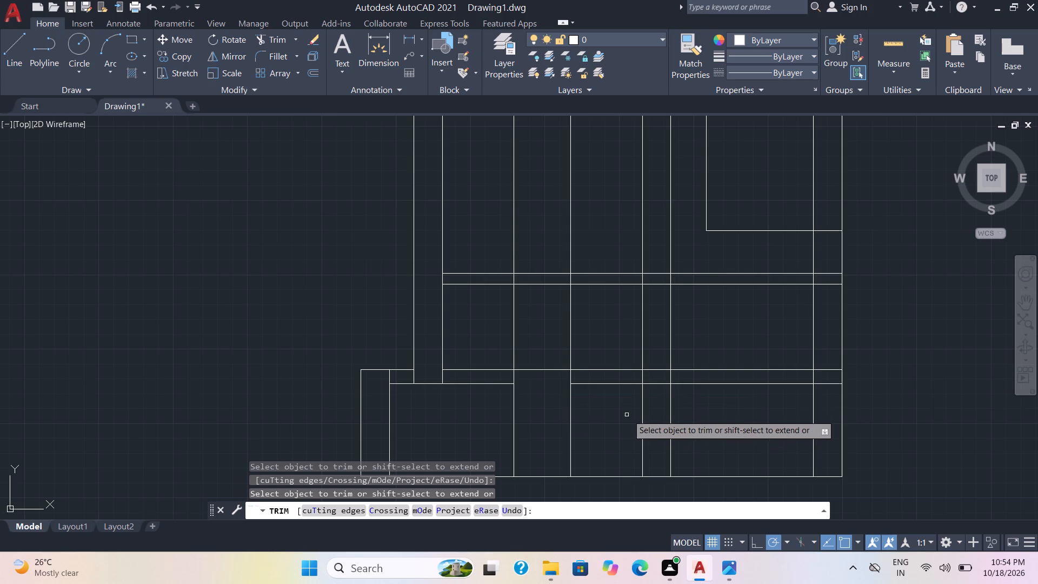
left_click(655, 382)
left_click_drag(655, 383, 653, 394)
left_click(657, 385)
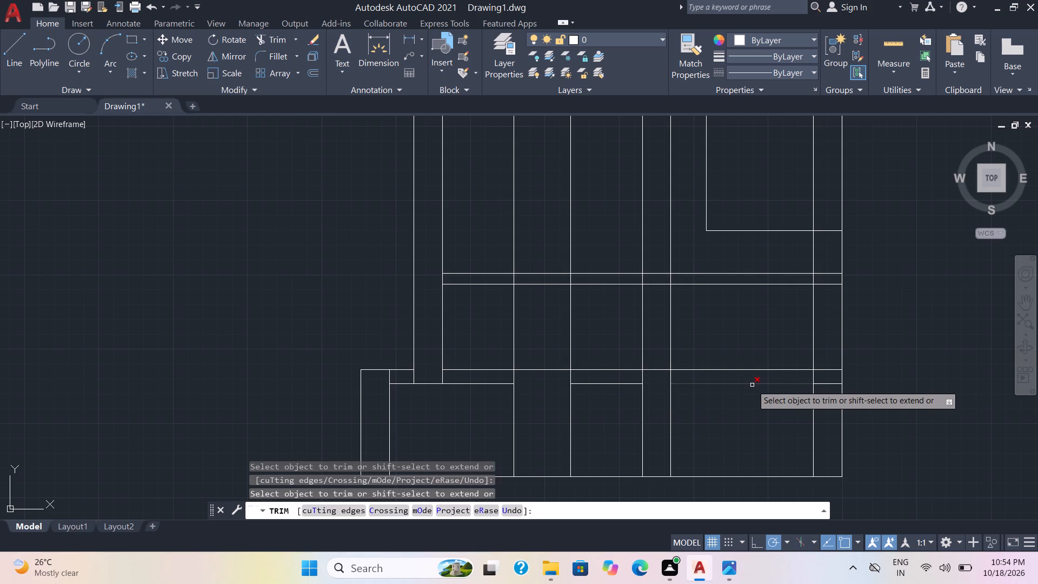
left_click(752, 385)
left_click_drag(750, 388, 756, 348)
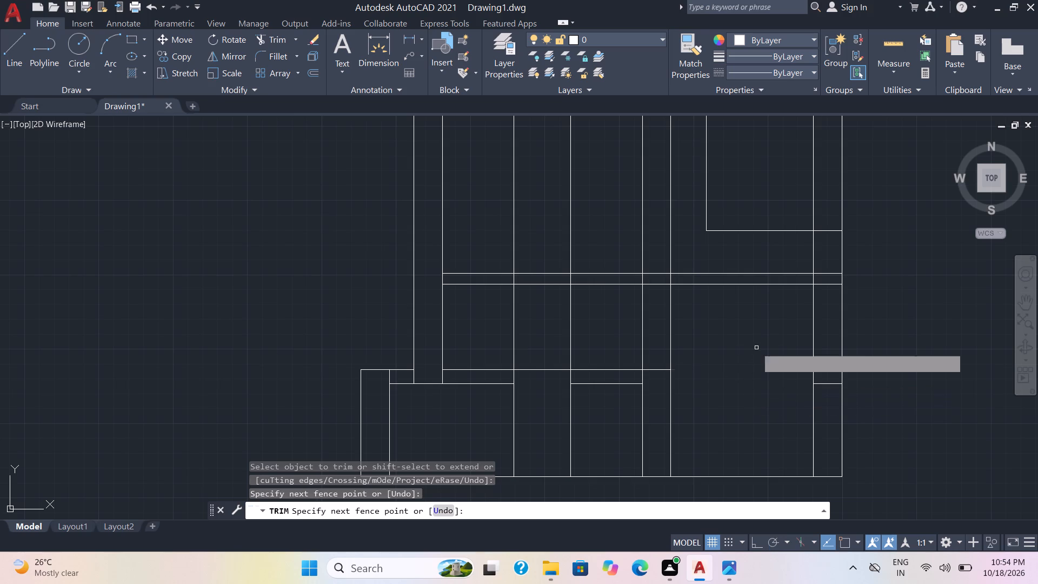
left_click(826, 386)
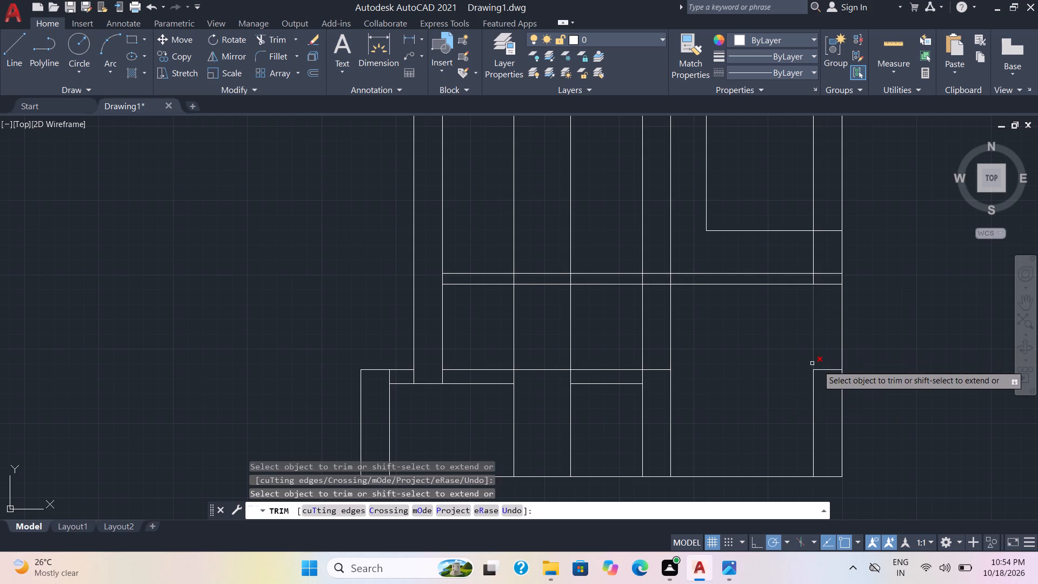
scroll(662, 248, "down", 1)
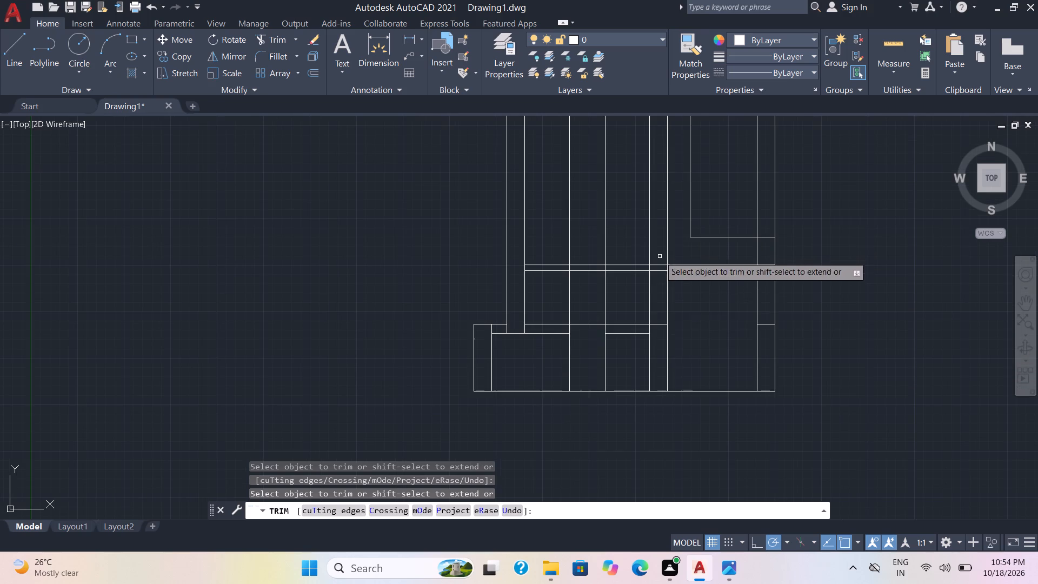
middle_click_drag(653, 315, 705, 334)
scroll(668, 351, "up", 1)
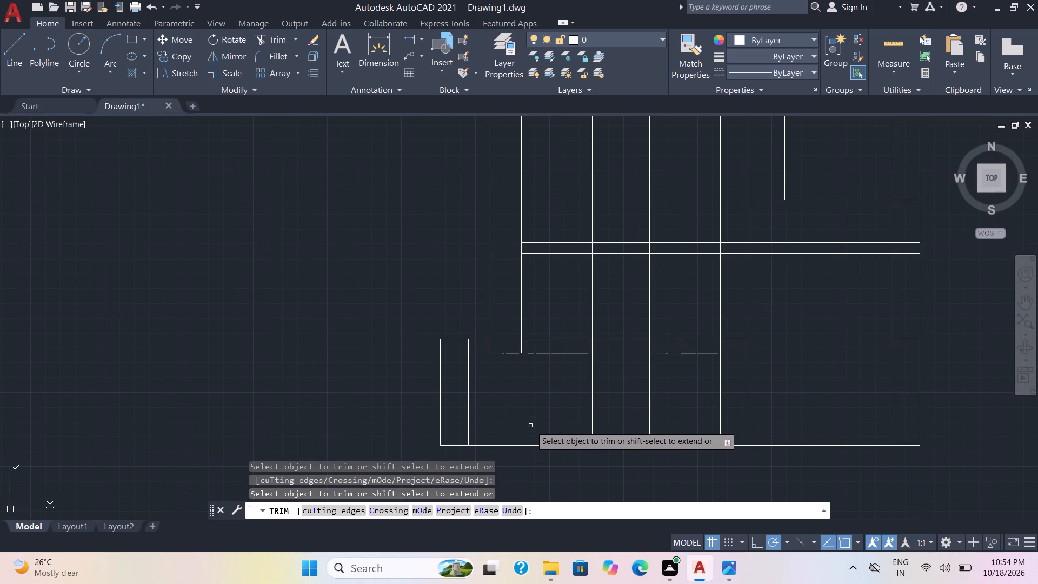
key("Escape")
Offset the ground line 2' downward.
key("o")
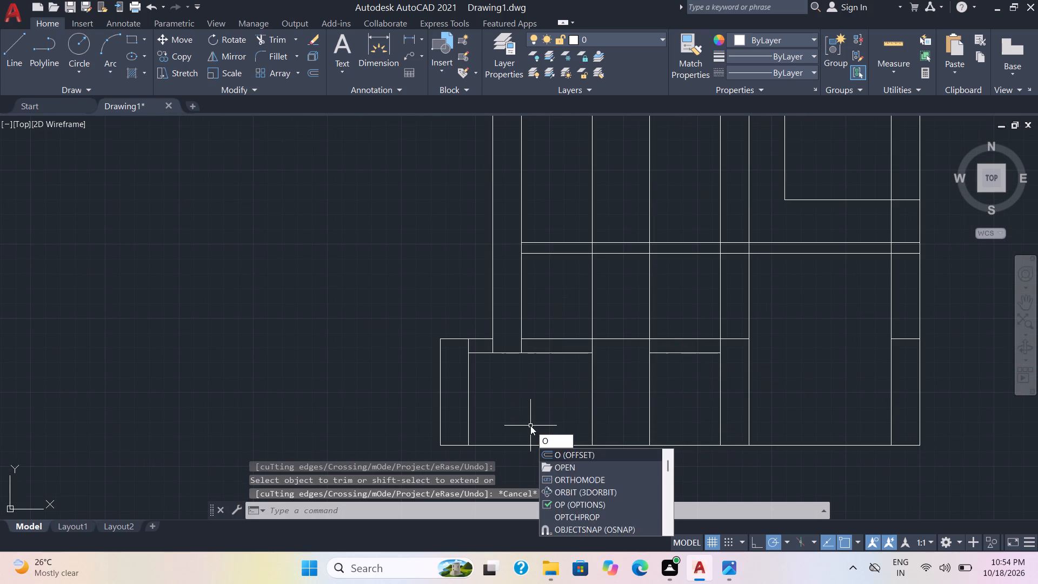
key("Return")
key("3")
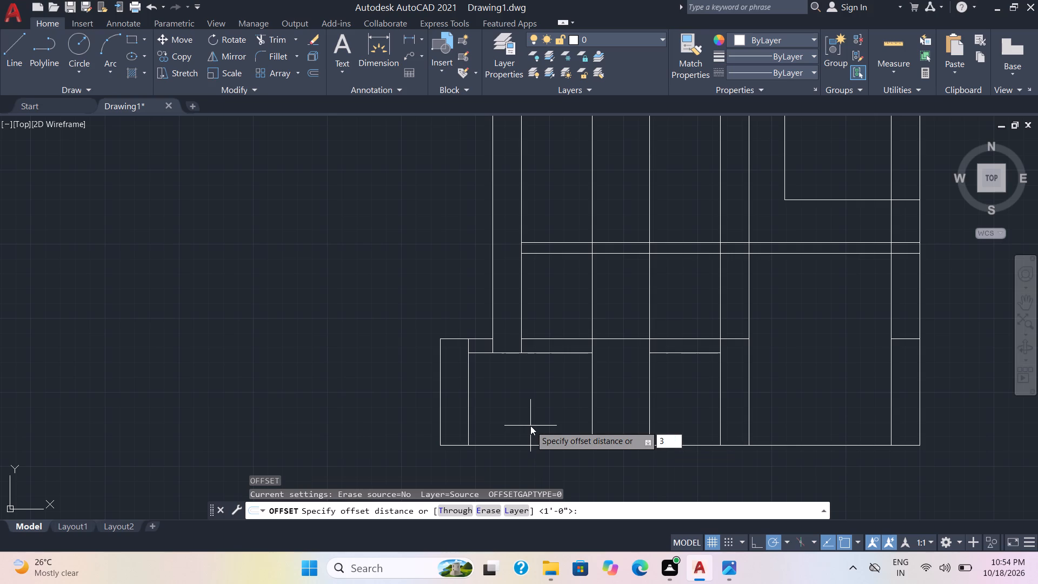
key("apostrophe")
key("Return")
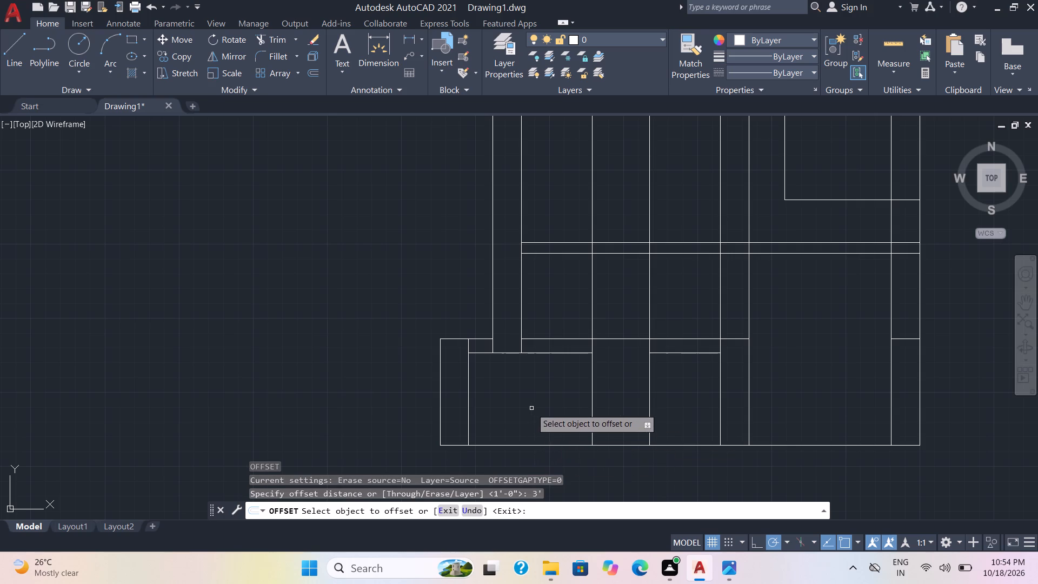
left_click(568, 444)
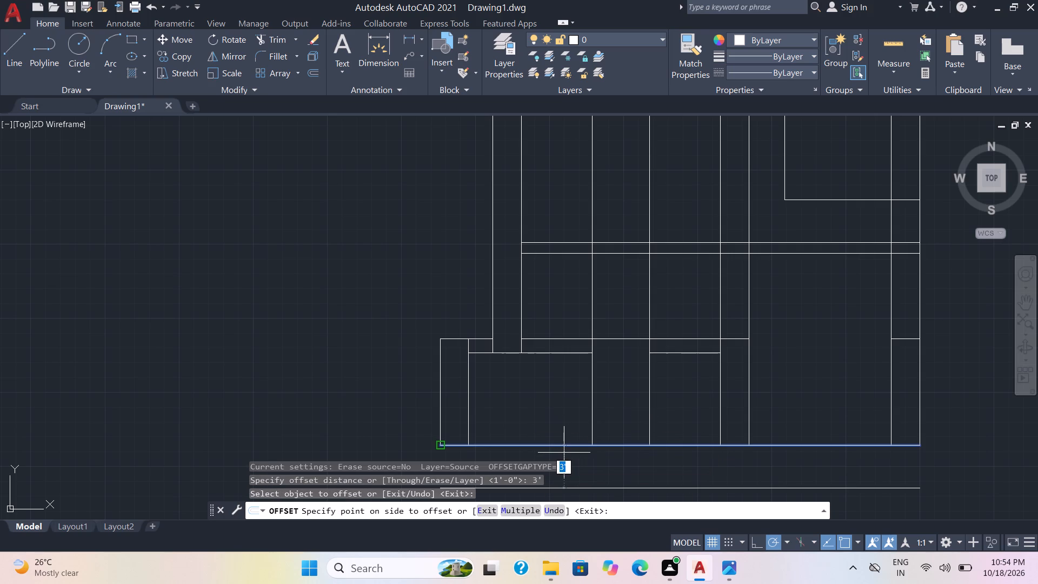
type("2'")
key("Return")
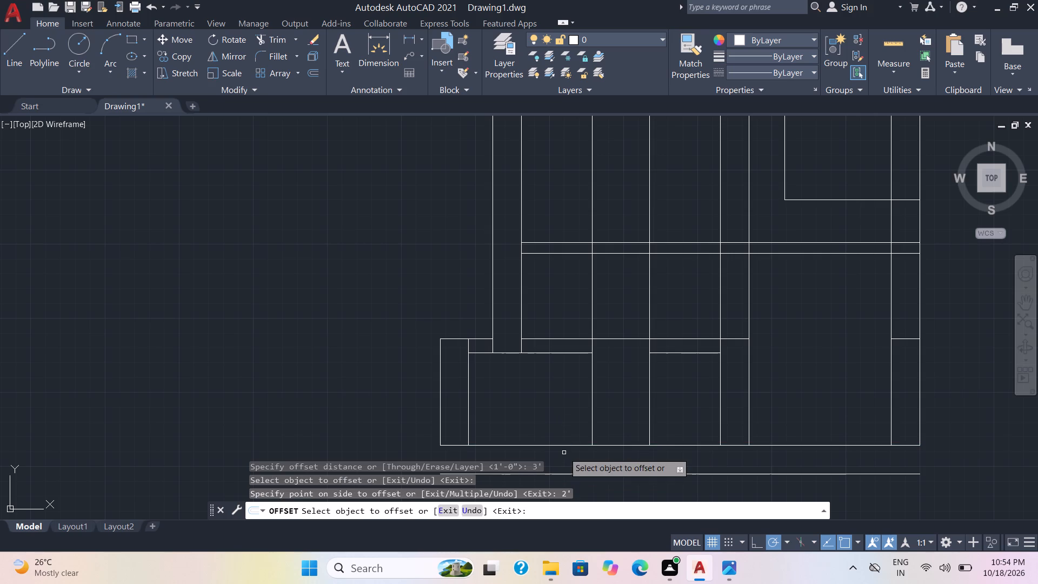
scroll(483, 443, "down", 1)
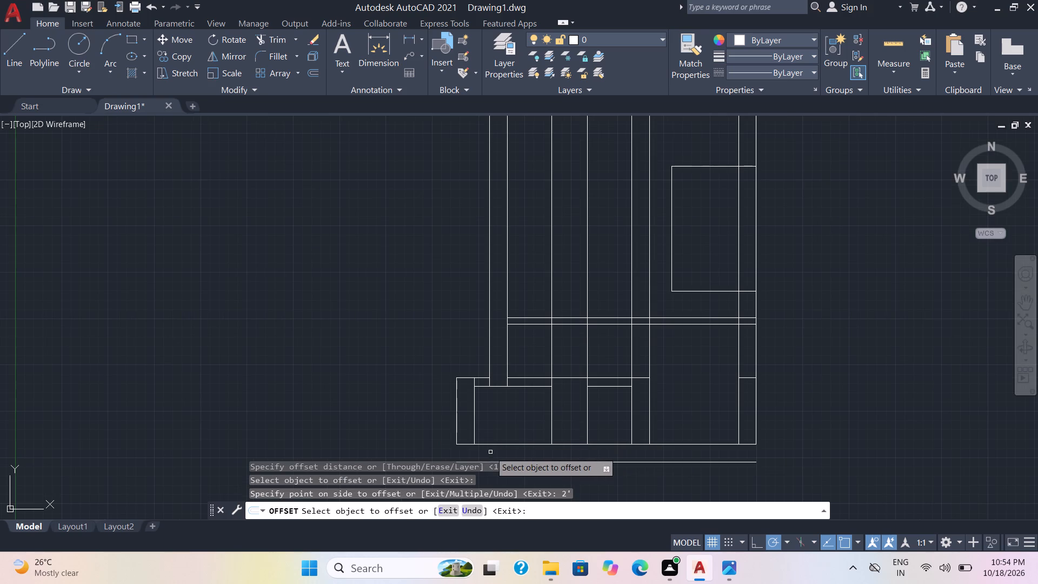
middle_click_drag(494, 451, 500, 431)
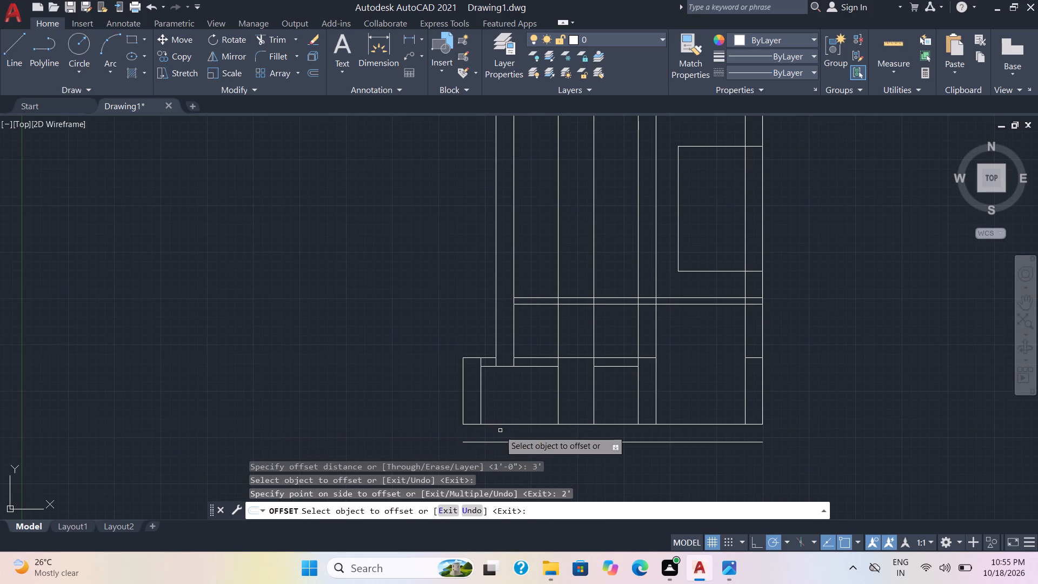
key("Escape")
Extend the left-end strip's two verticals and the four middle vertical lines down to the new base line.
key("r")
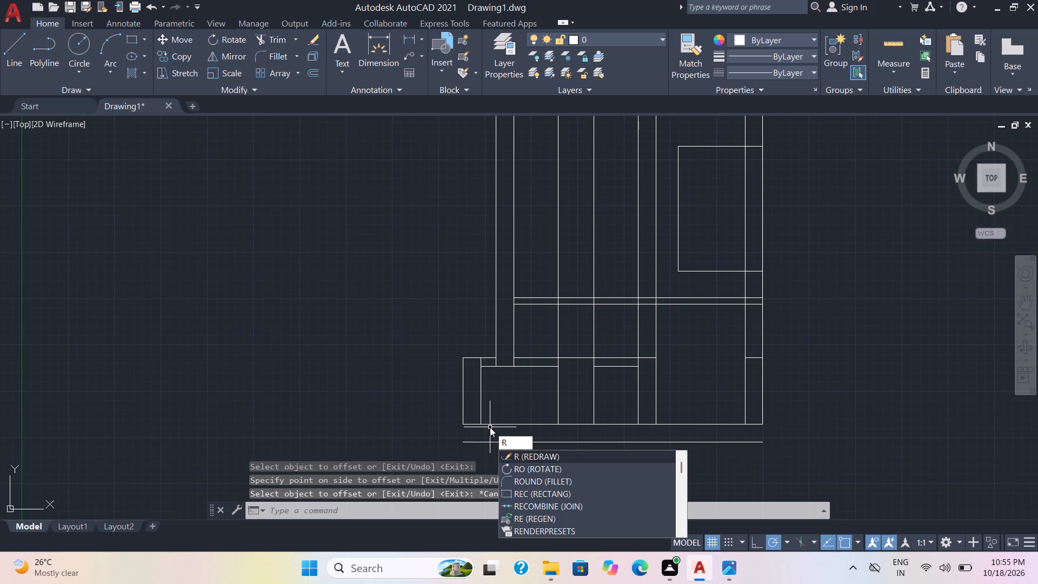
key("BackSpace")
type("TR")
key("Return")
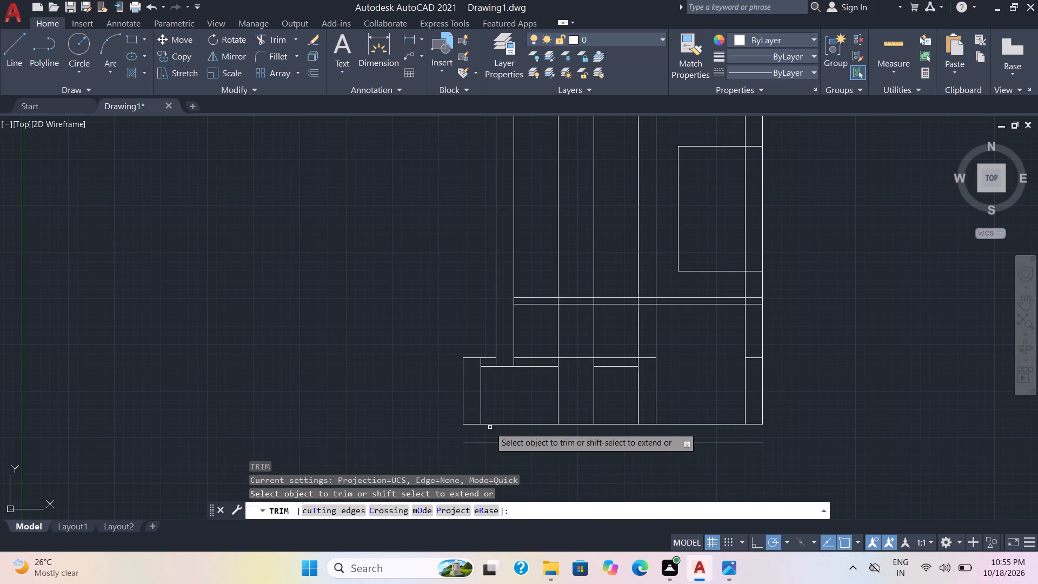
scroll(494, 426, "down", 1)
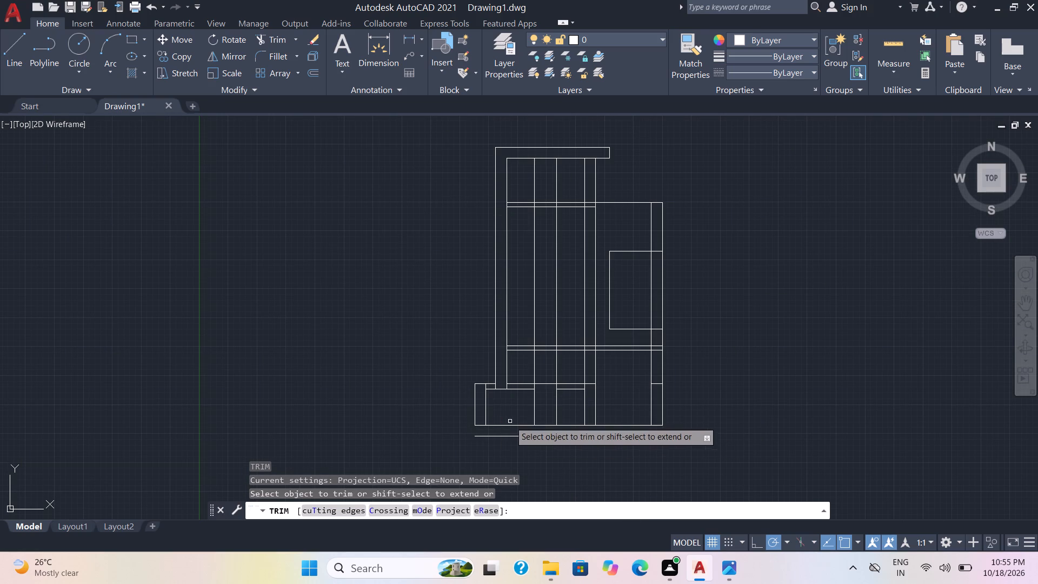
left_click(476, 416, "shift")
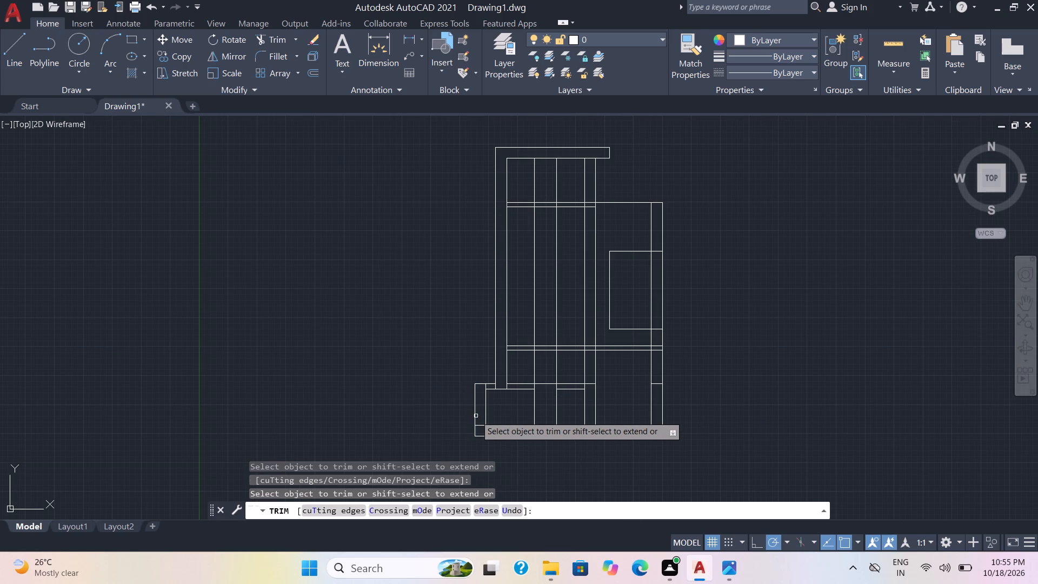
left_click(488, 416, "shift")
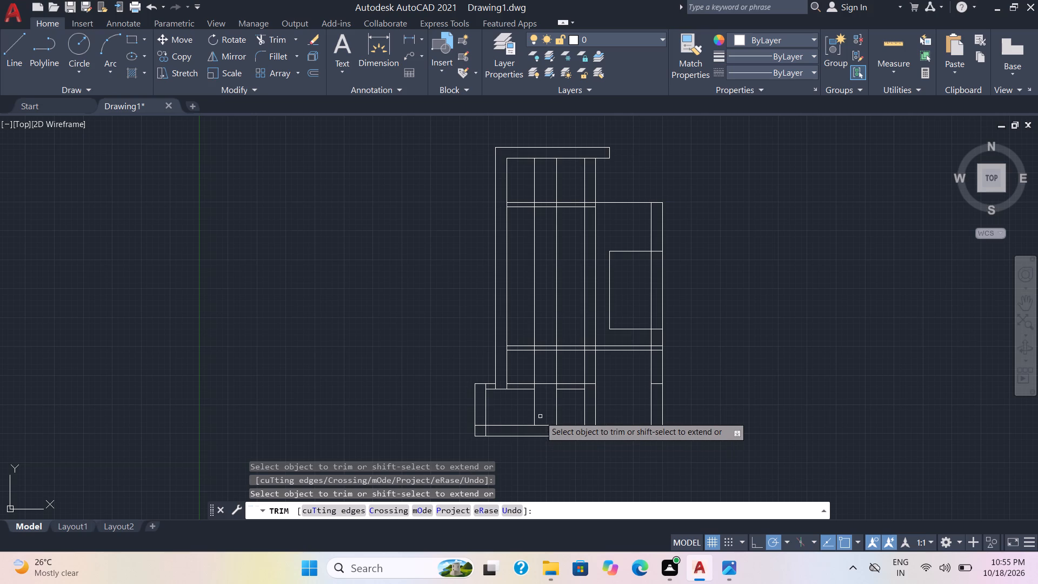
left_click(536, 414, "shift")
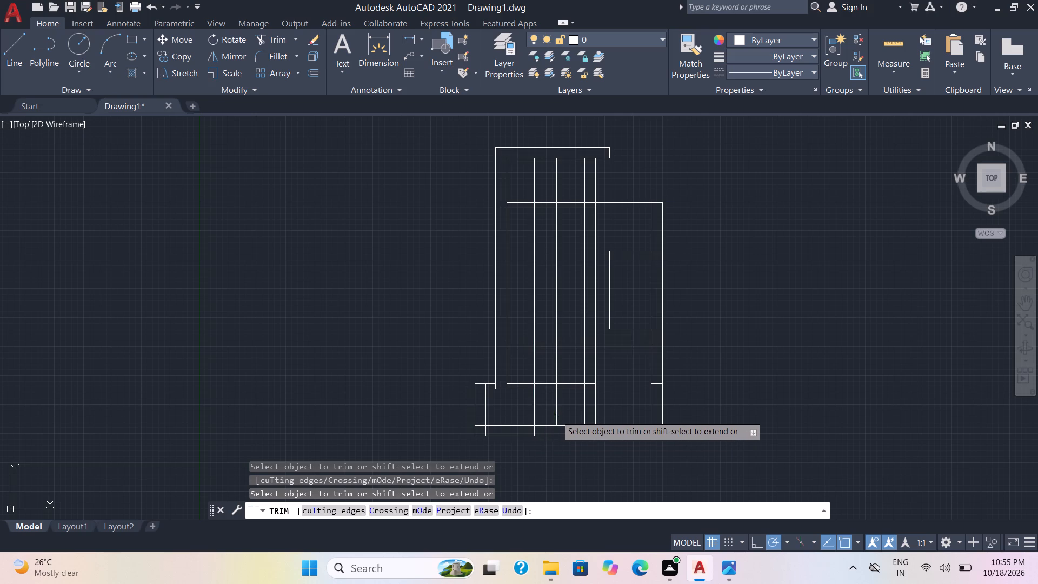
left_click(557, 417, "shift")
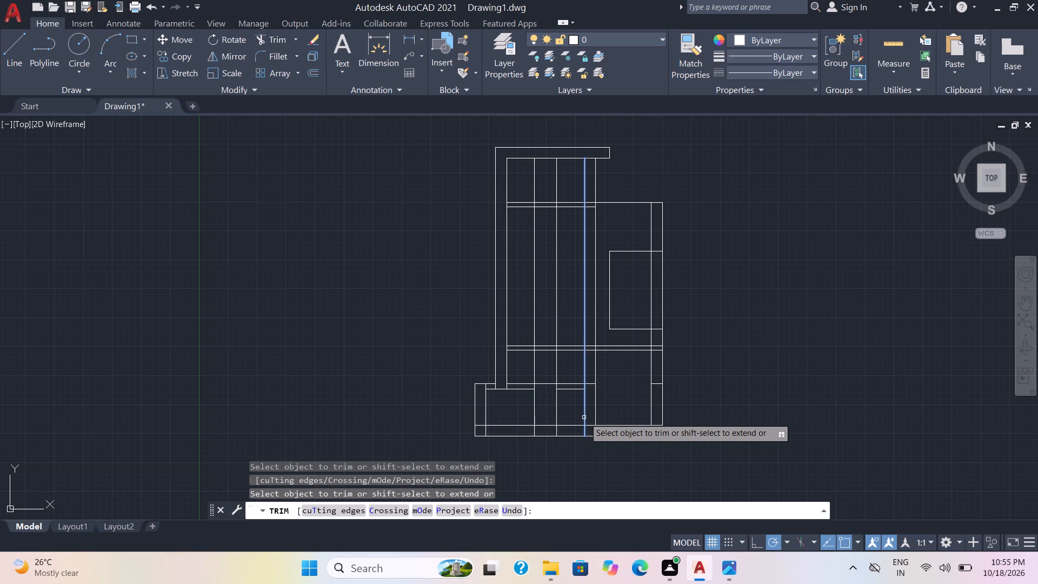
left_click(584, 417, "shift")
left_click(596, 418, "shift")
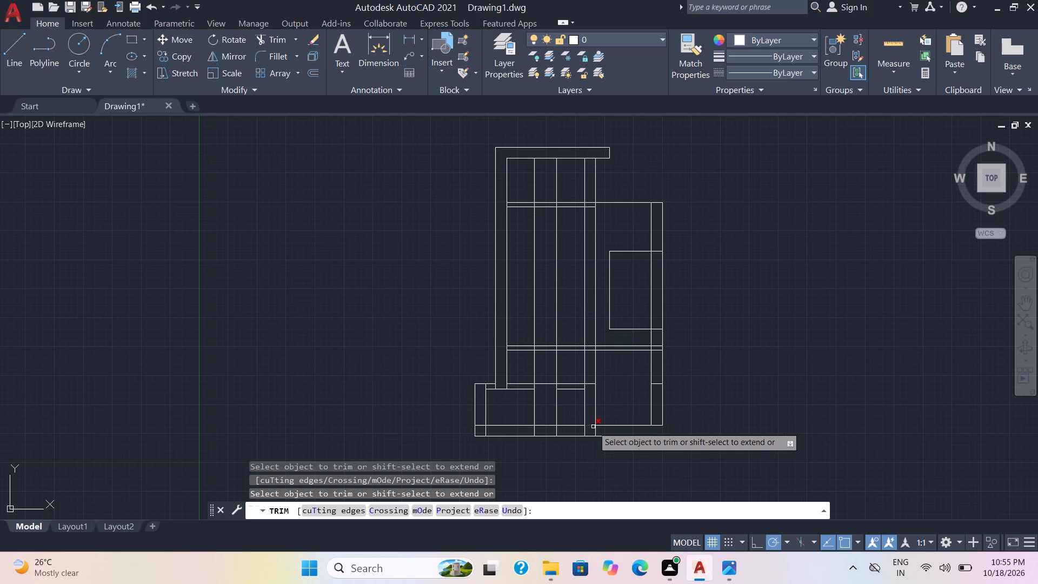
Trim the original ground line across the left-end strip and two middle vertical strips, and the inner verticals' extensions below it, keeping the outer ones.
left_click(593, 427)
left_click(584, 432)
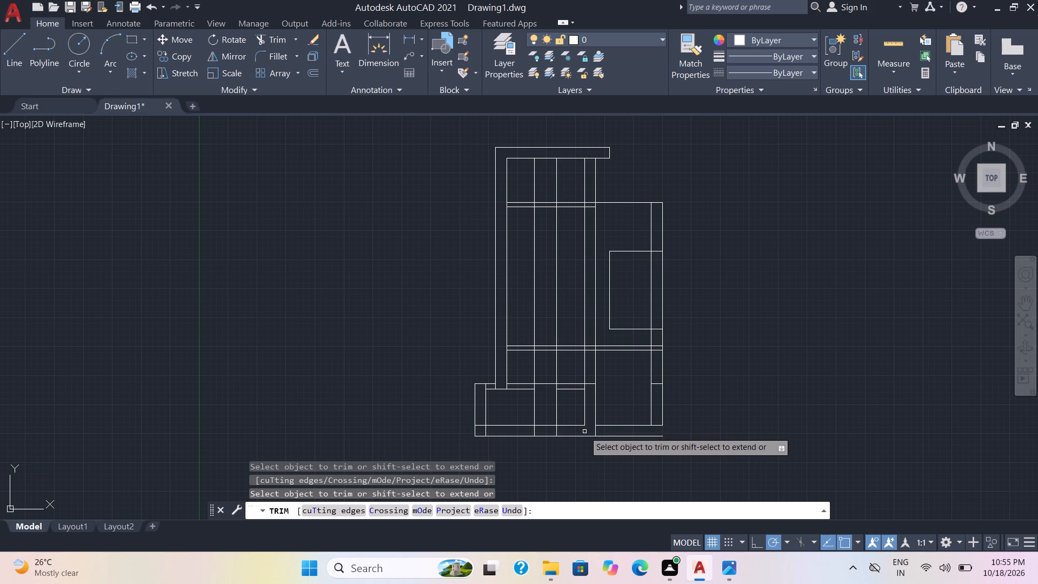
left_click(551, 425)
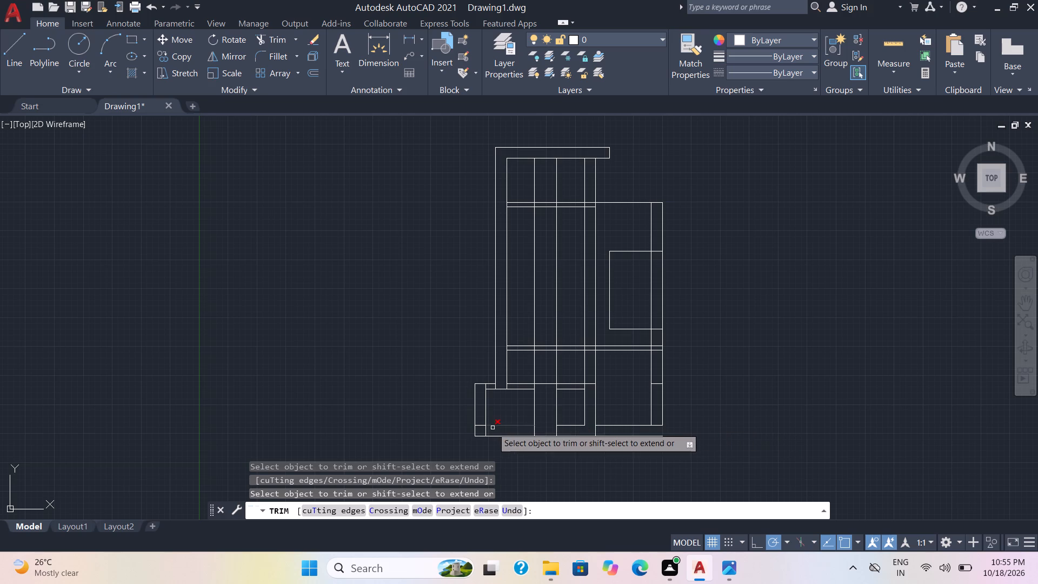
left_click(487, 431)
left_click(481, 425)
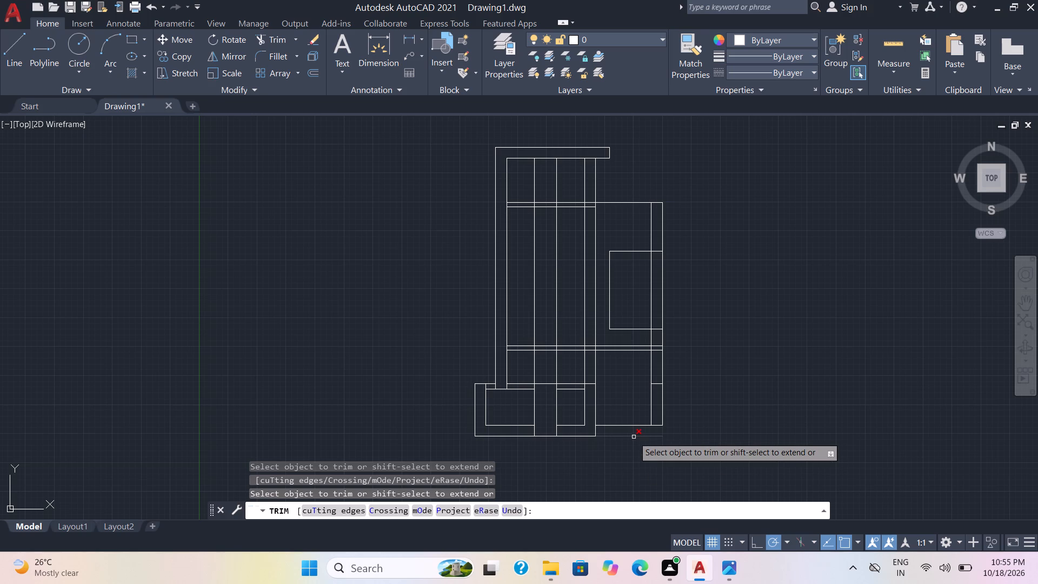
left_click(534, 432)
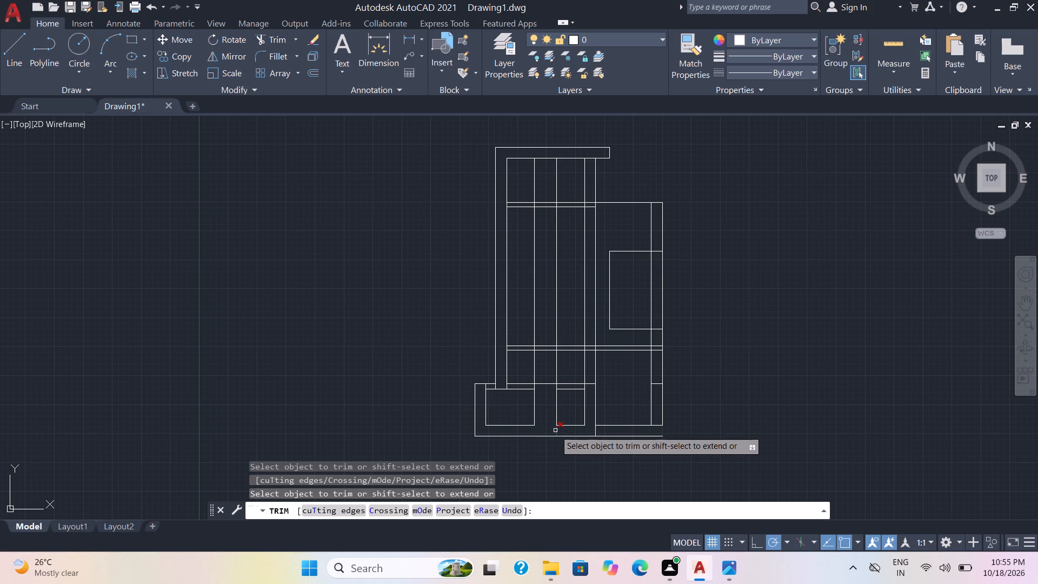
left_click(555, 430)
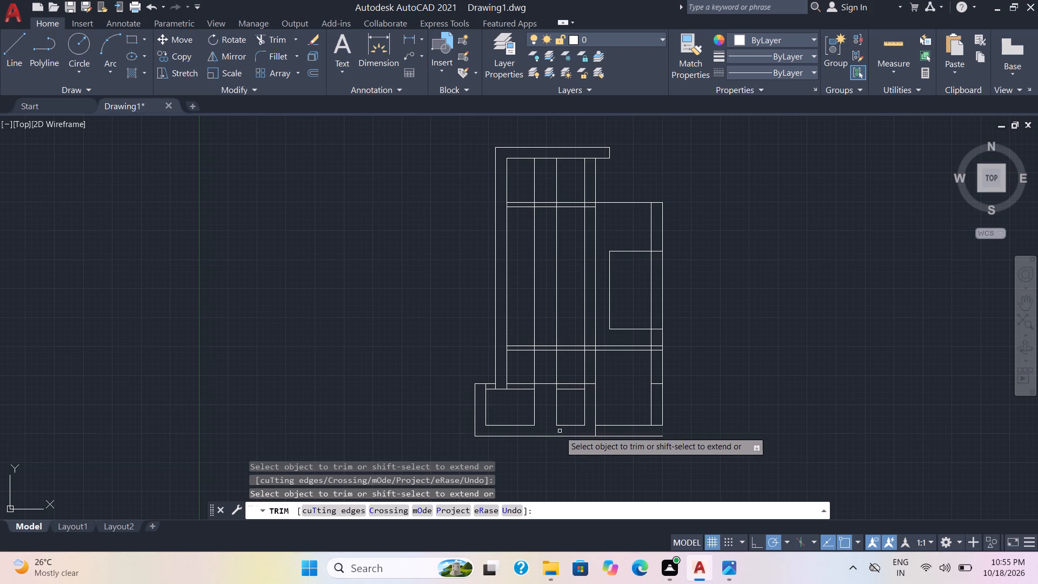
Trim the two middle vertical lines below the lower band, above the upper band and inside both bands, keeping only the portions between them.
left_click(556, 372)
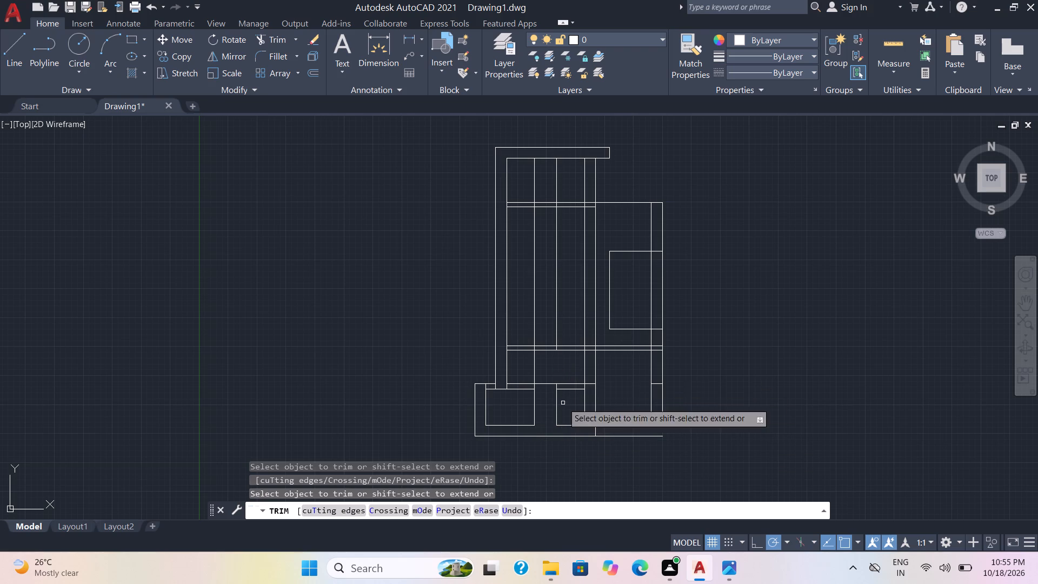
left_click(534, 374)
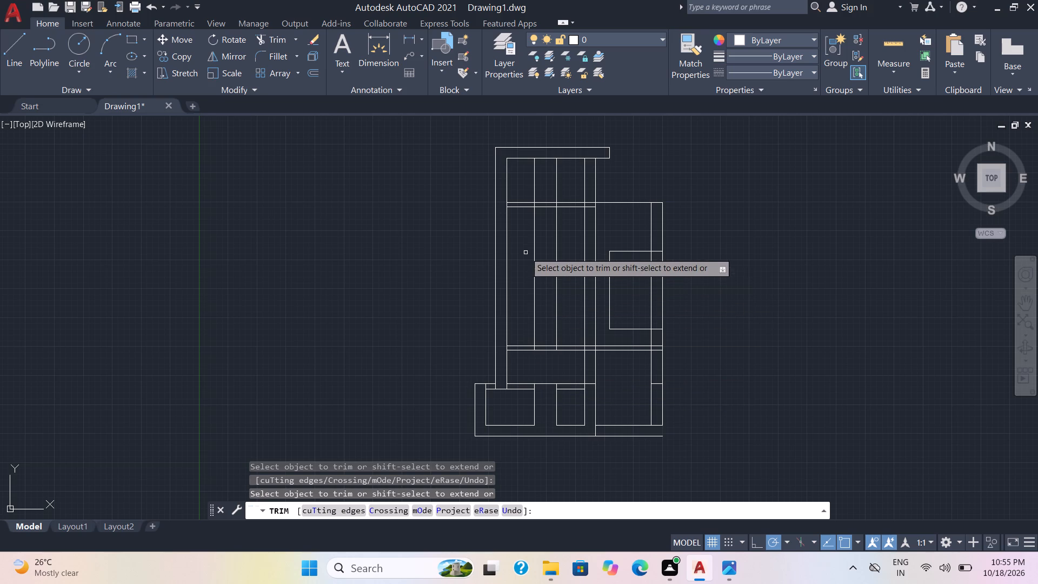
left_click(535, 184)
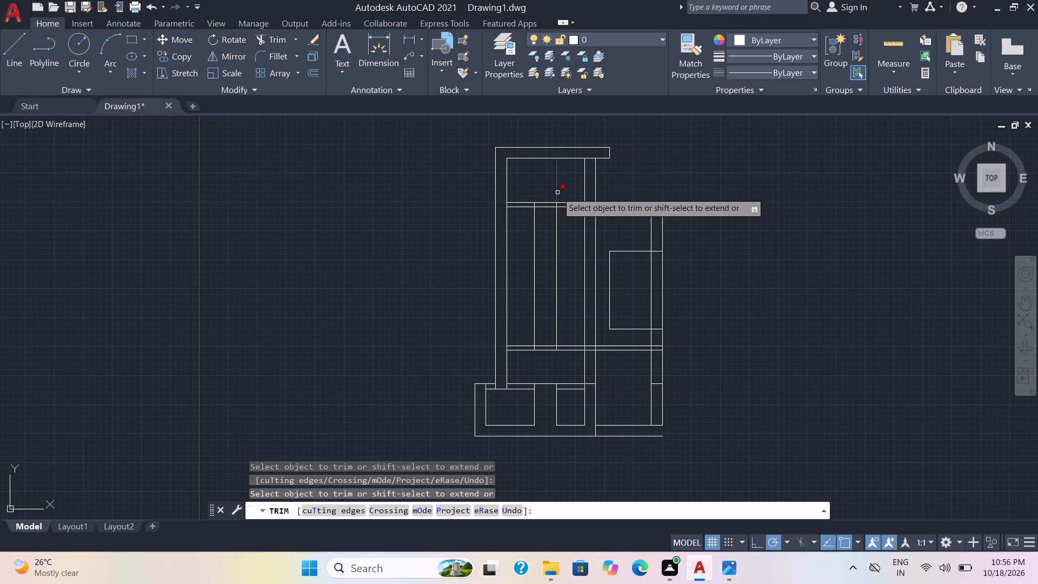
left_click(557, 193)
scroll(554, 194, "up", 1)
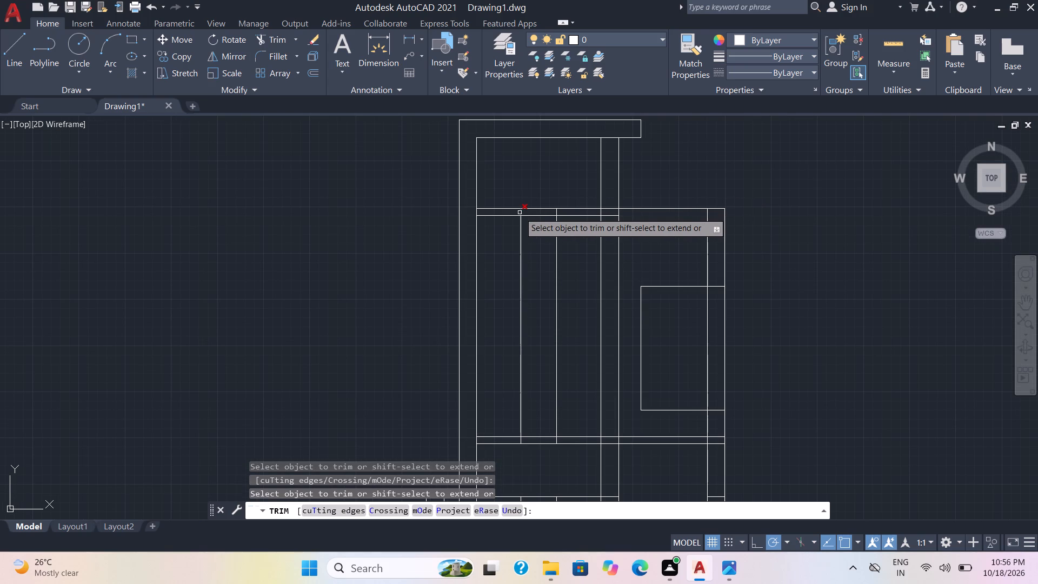
left_click(520, 213)
left_click(558, 214)
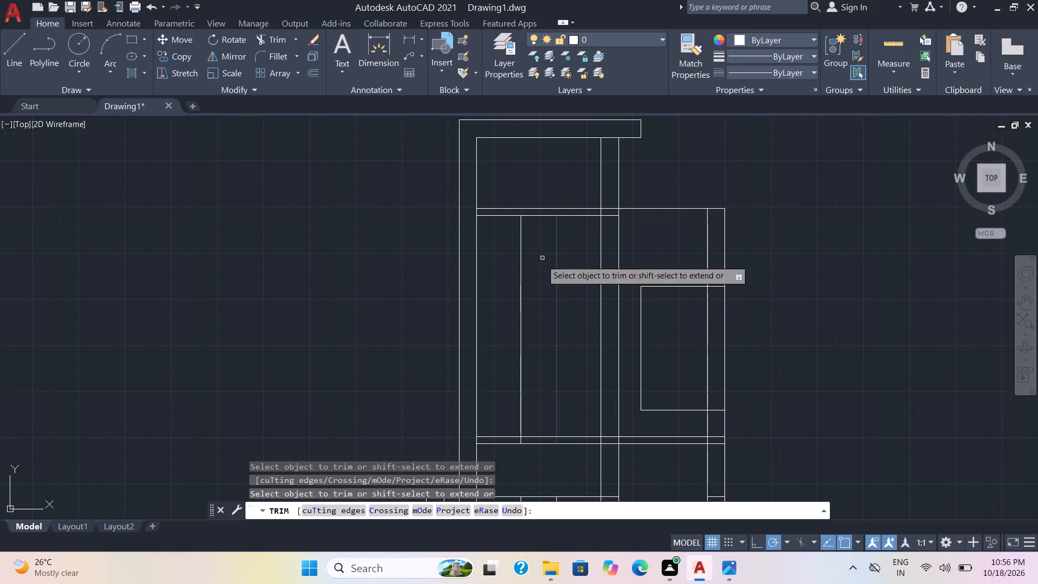
left_click(556, 440)
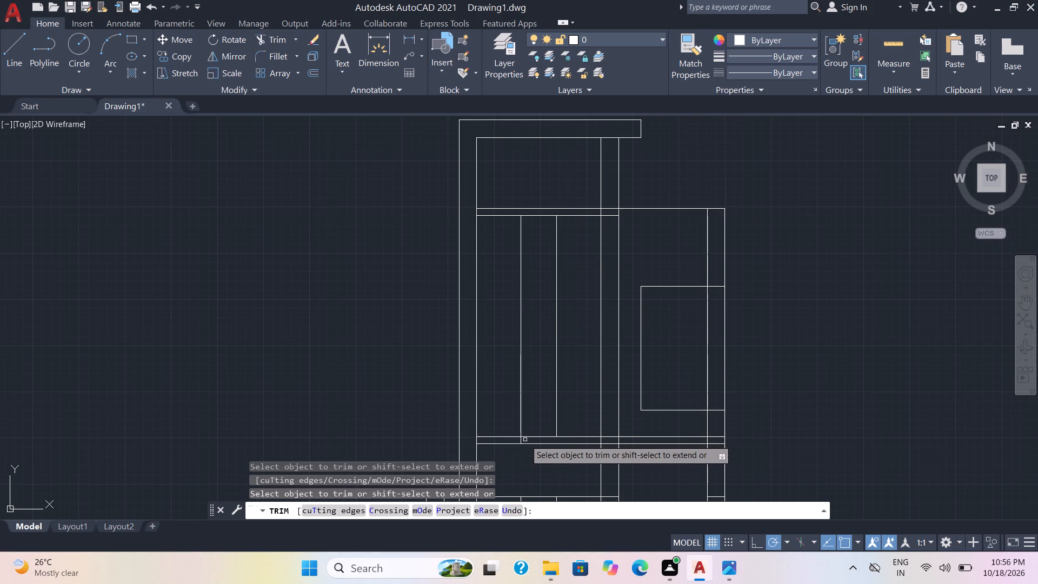
left_click(521, 441)
scroll(536, 419, "down", 1)
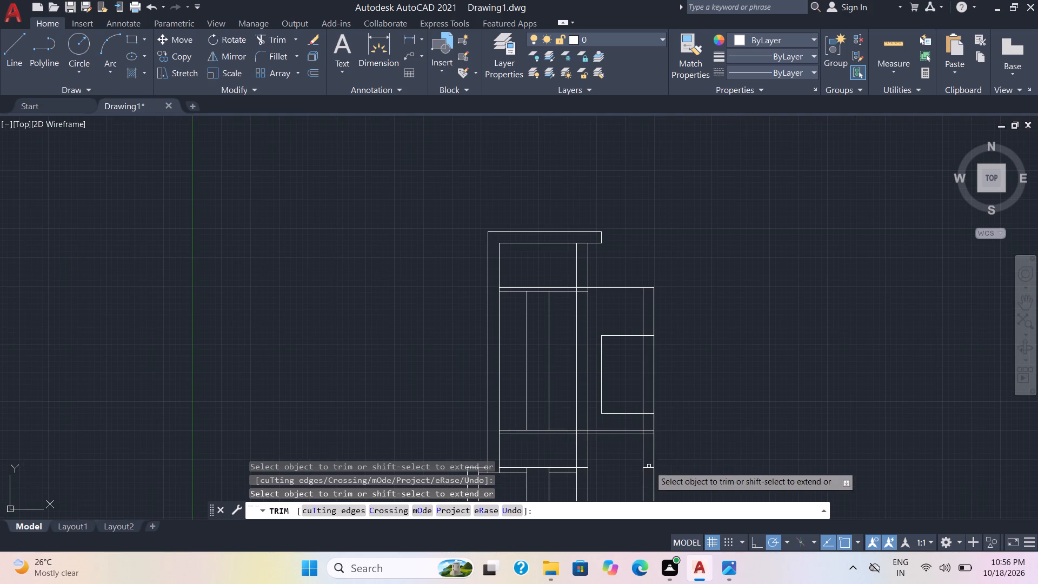
middle_click_drag(652, 467, 654, 371)
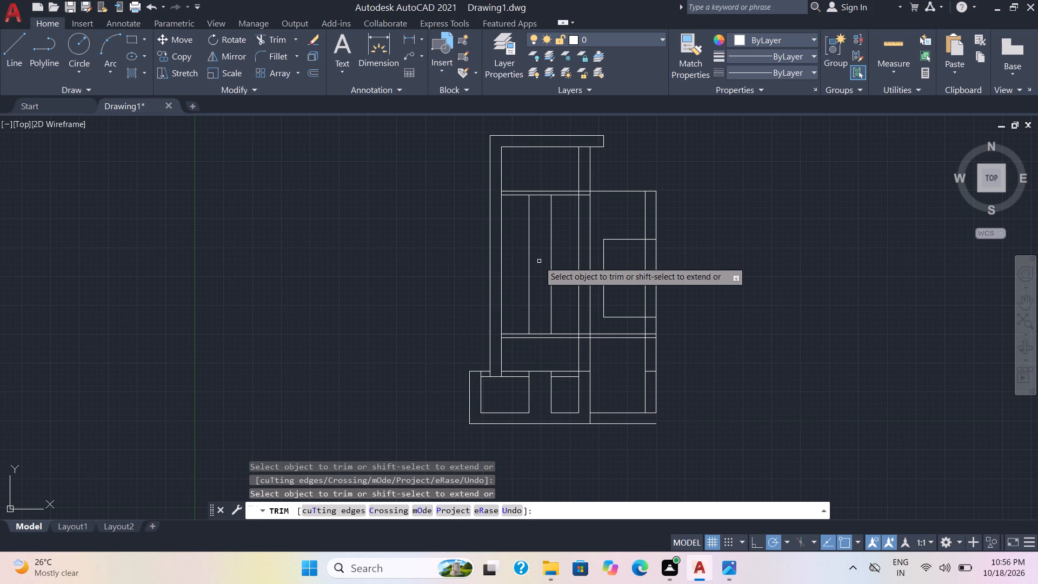
scroll(539, 261, "up", 1)
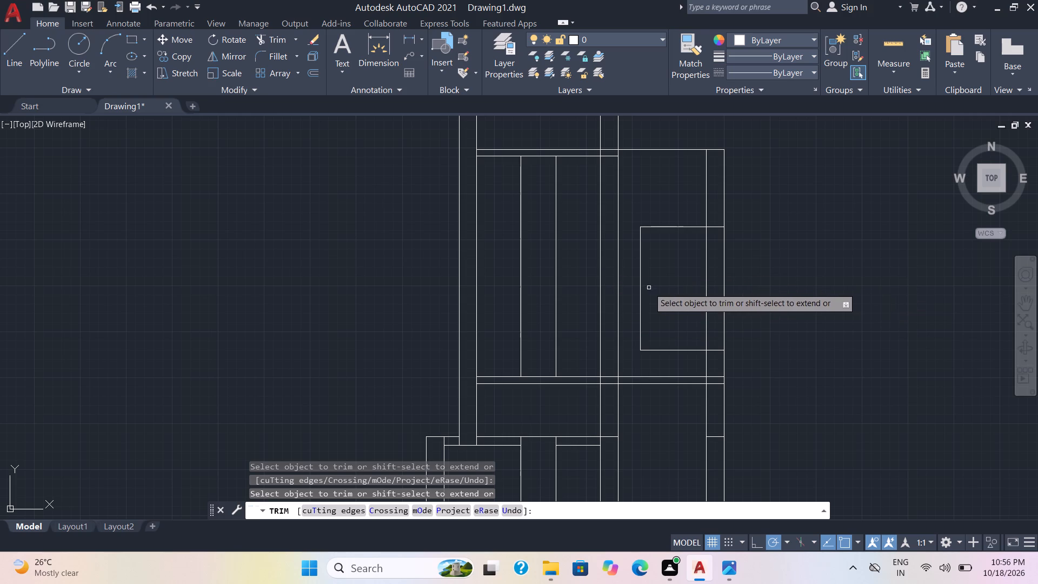
key("Escape")
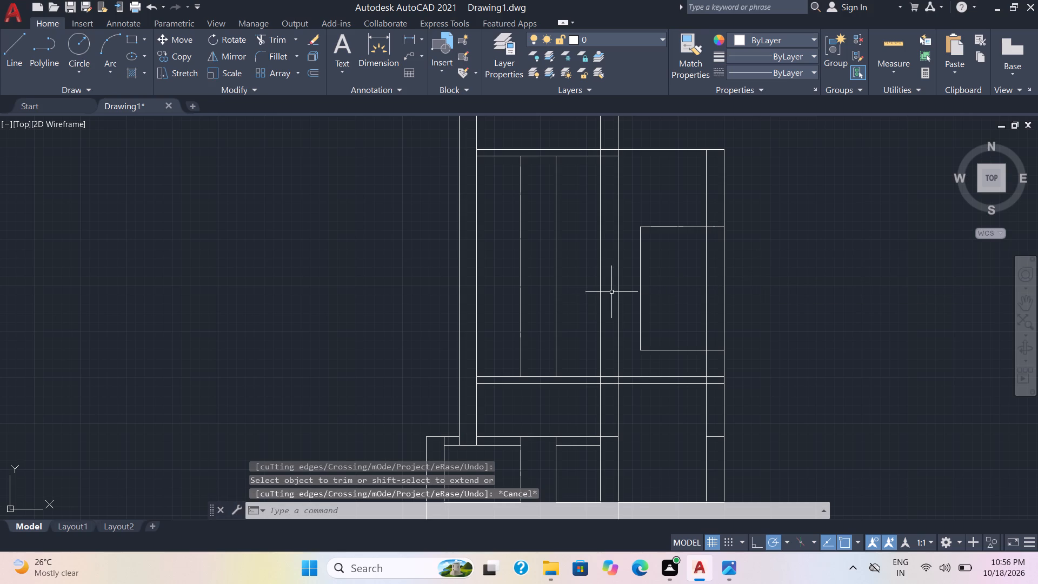
Measure the width and height of the strip between the two middle vertical lines.
middle_click_drag(587, 299, 616, 307)
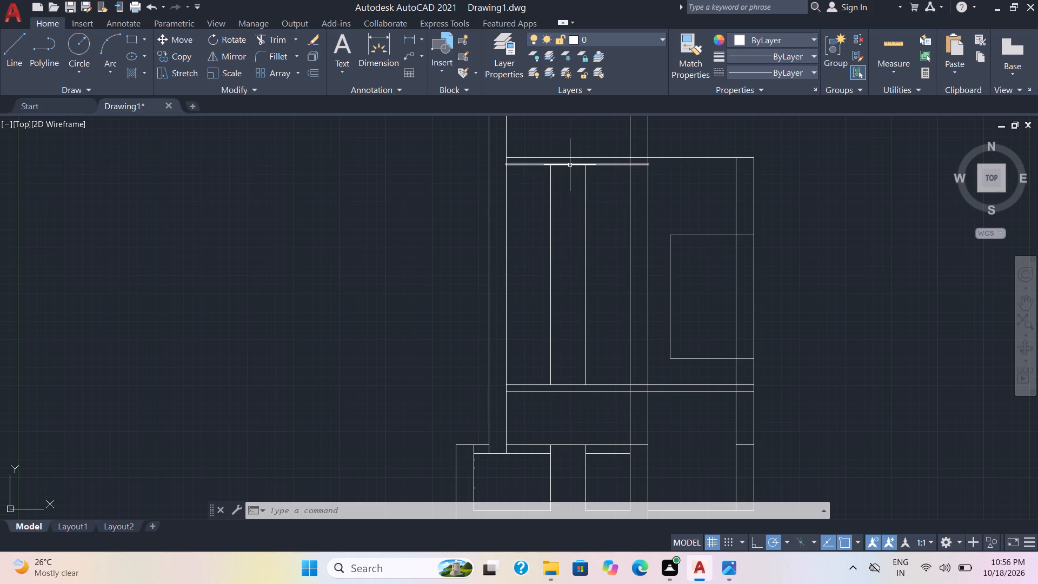
key("o")
key("Return")
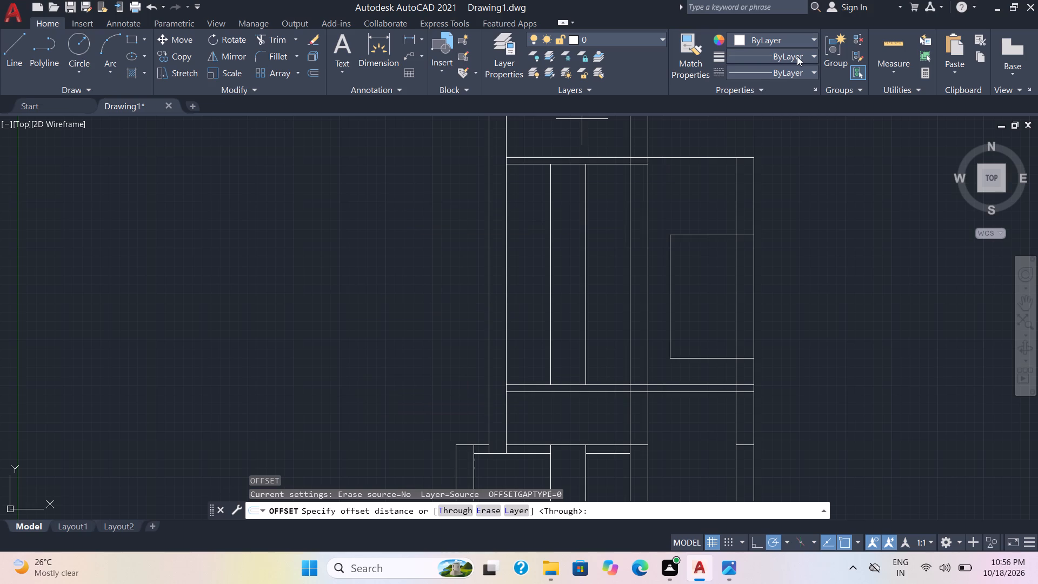
left_click(883, 48)
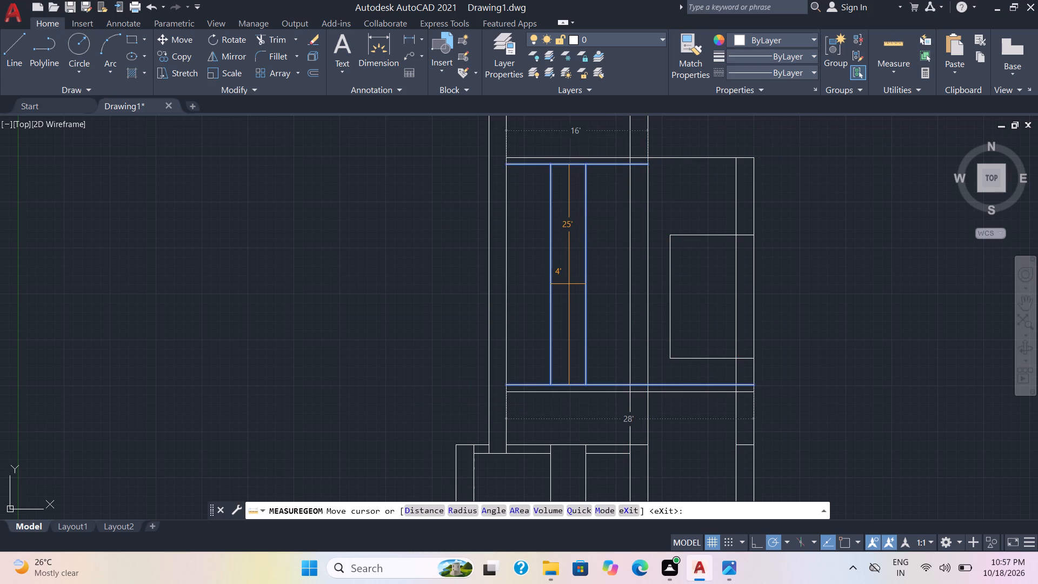
key("Escape")
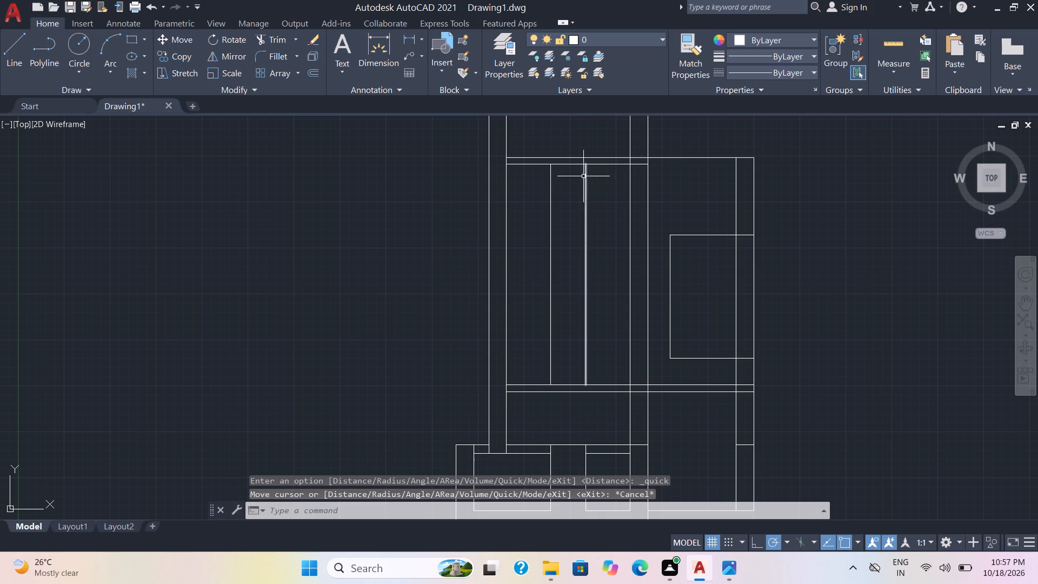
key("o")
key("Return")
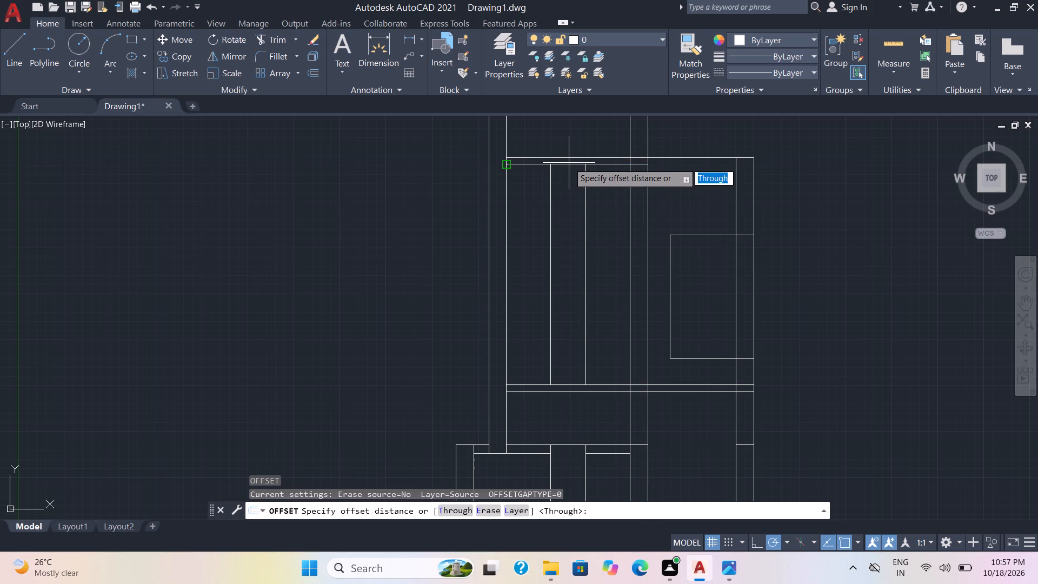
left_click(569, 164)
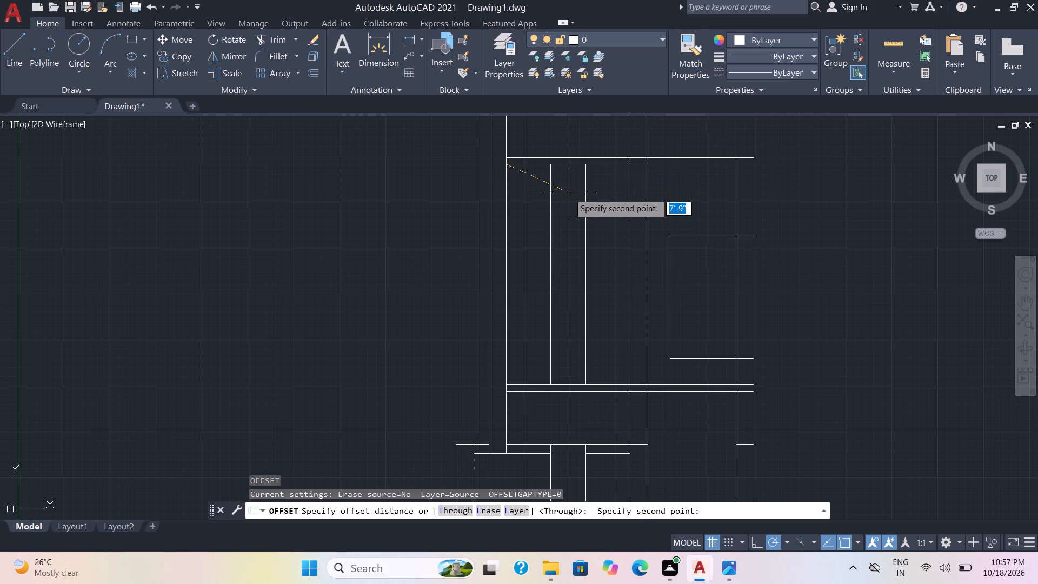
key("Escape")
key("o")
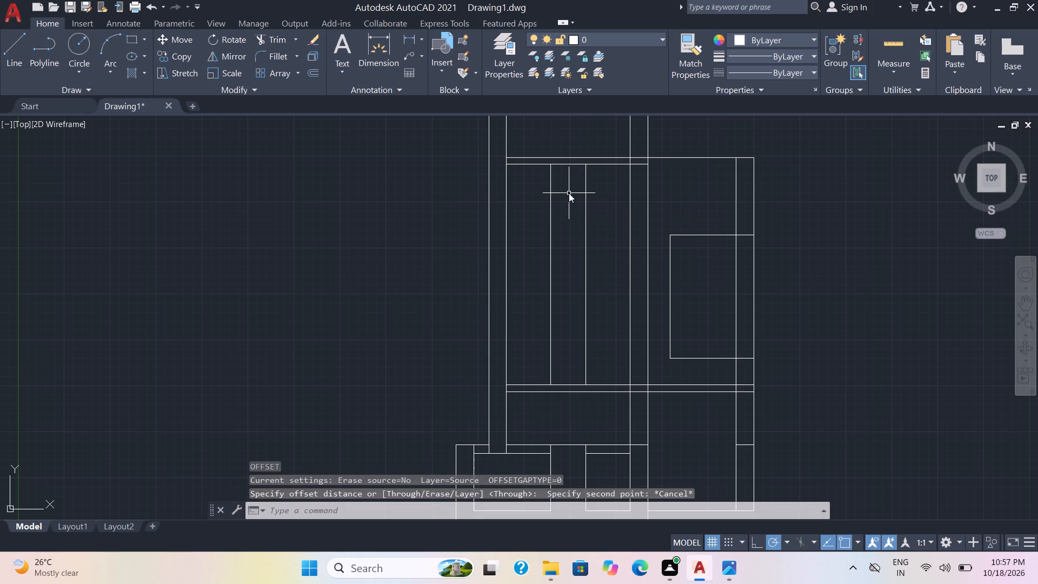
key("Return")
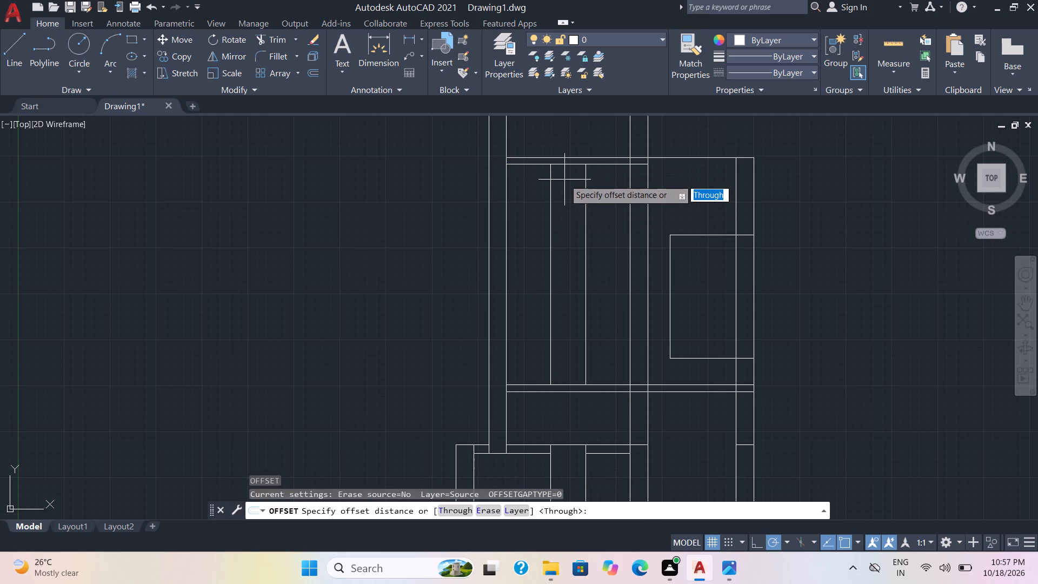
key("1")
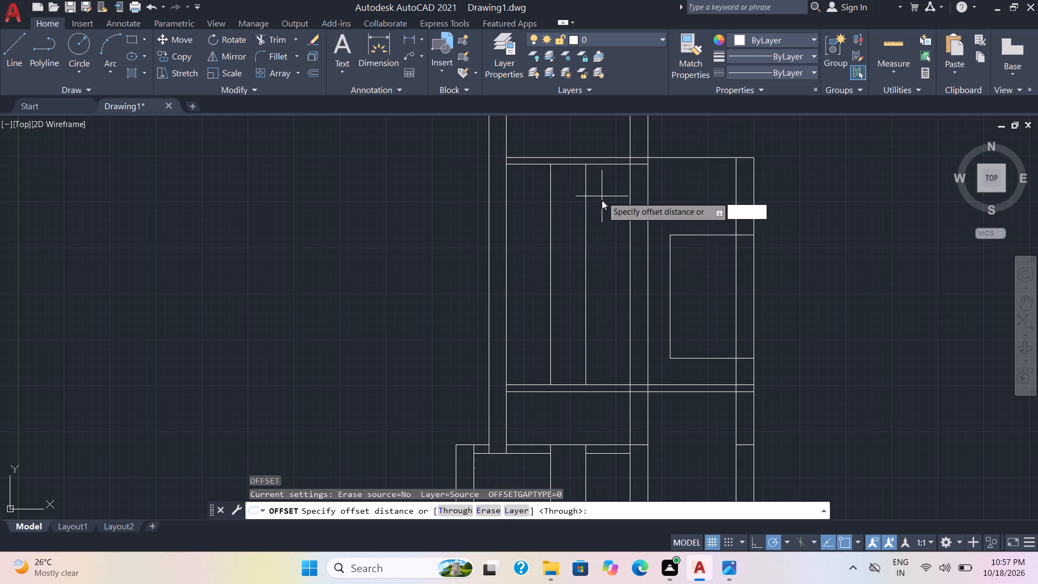
Trim away the remaining two middle vertical lines between the upper and lower bands.
left_click(269, 39)
left_click(269, 39)
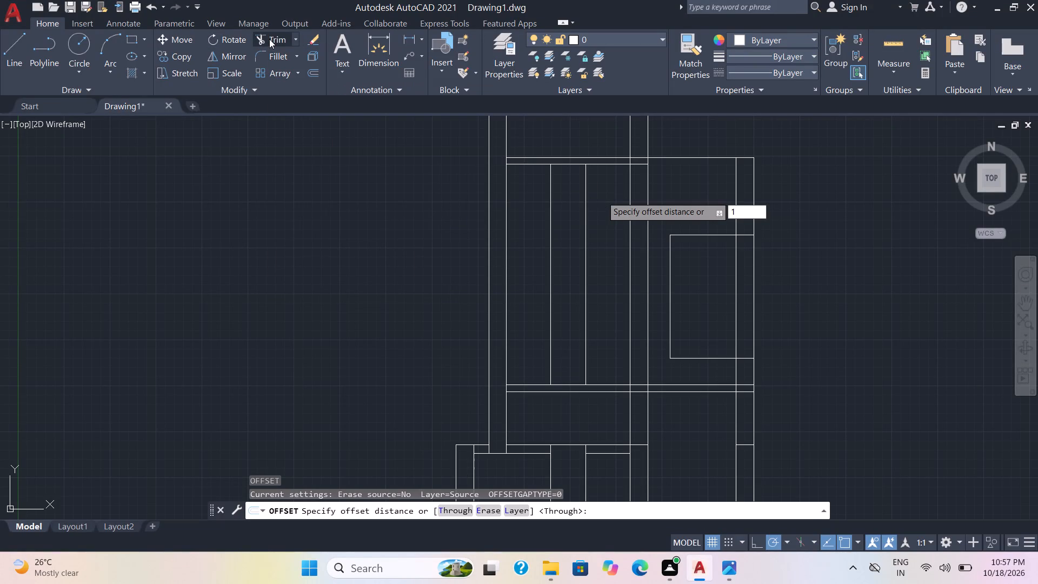
left_click_drag(600, 221, 524, 250)
key("1")
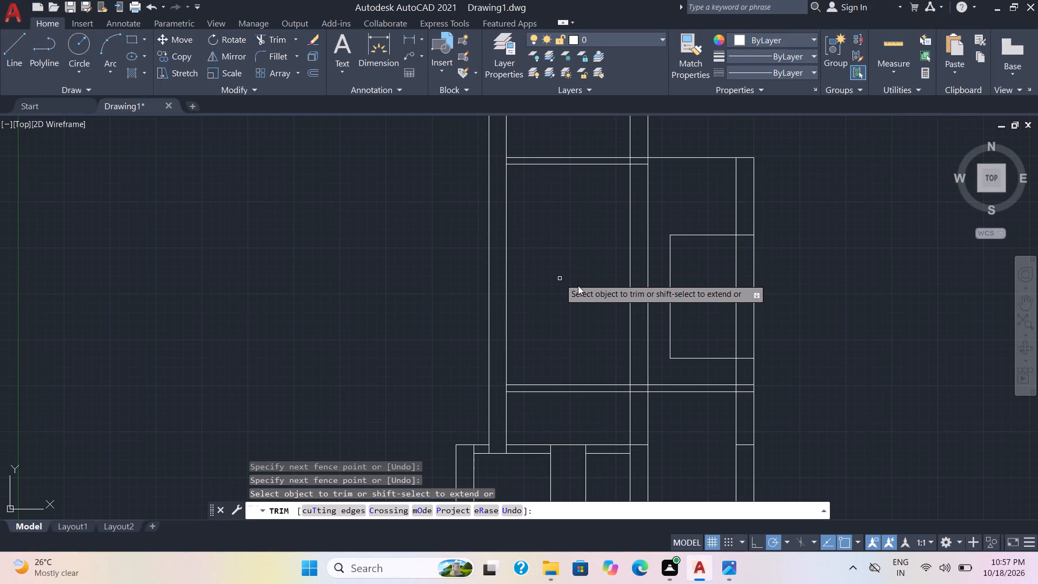
scroll(578, 286, "down", 1)
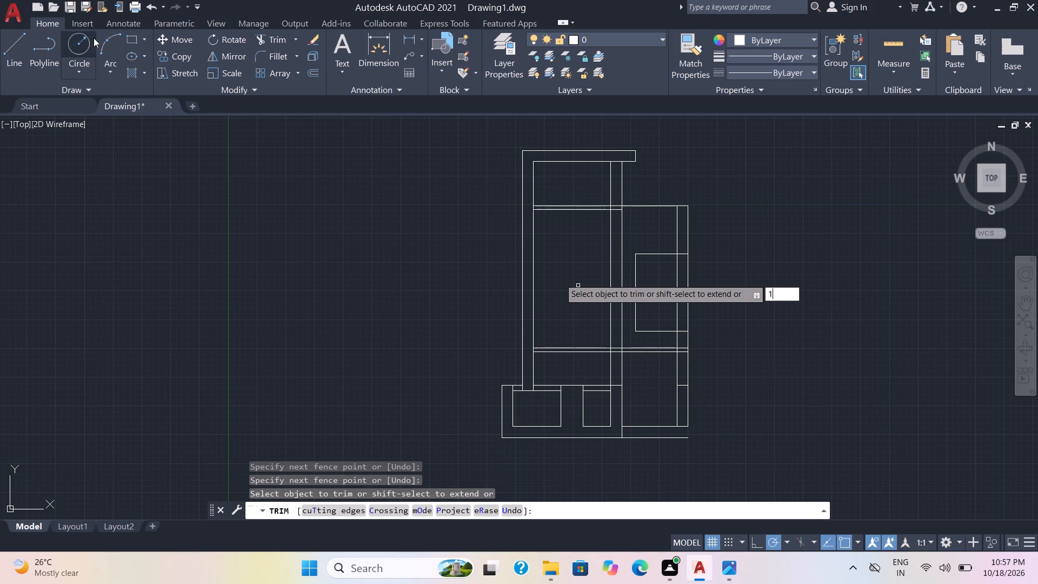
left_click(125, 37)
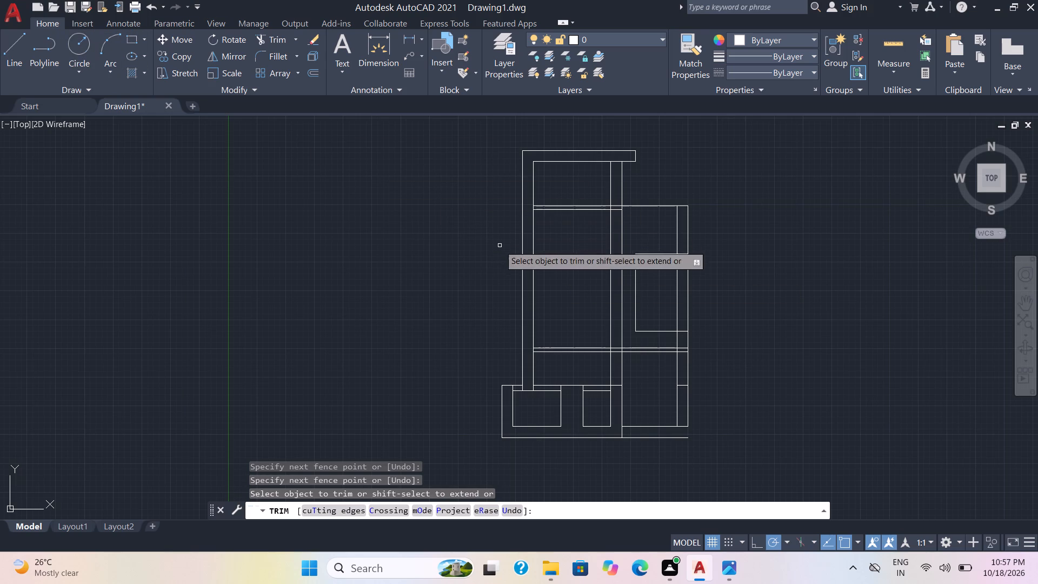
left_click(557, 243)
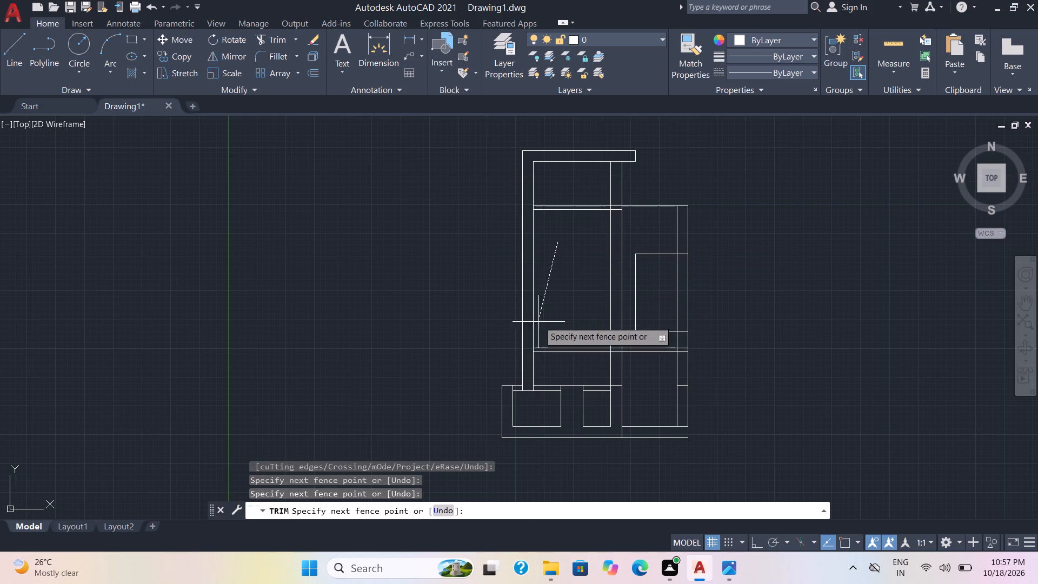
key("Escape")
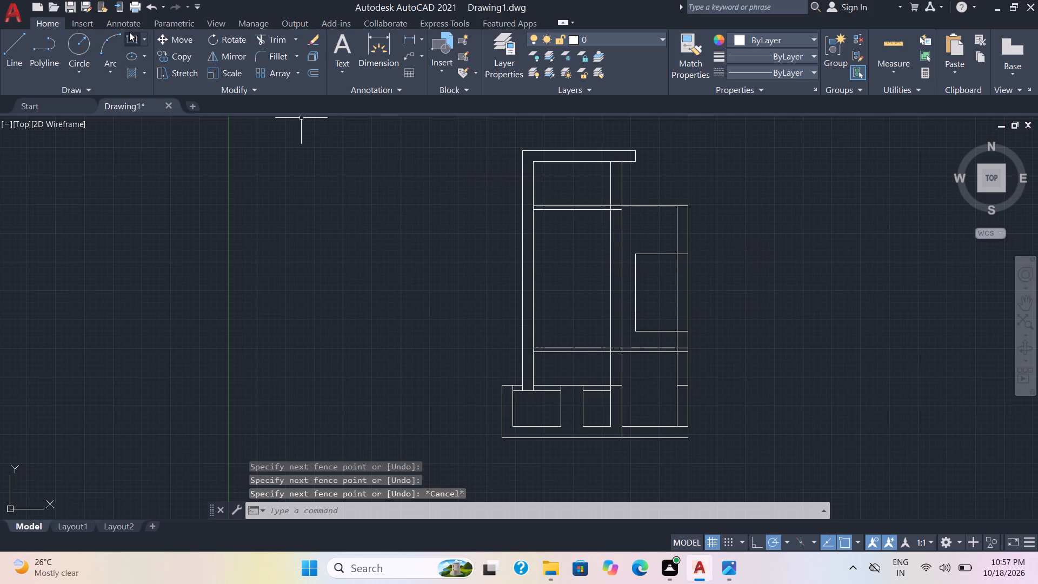
Draw a tall freehand rectangle in the open bay between the upper and lower bands as the window outline.
left_click(129, 32)
left_click(566, 255)
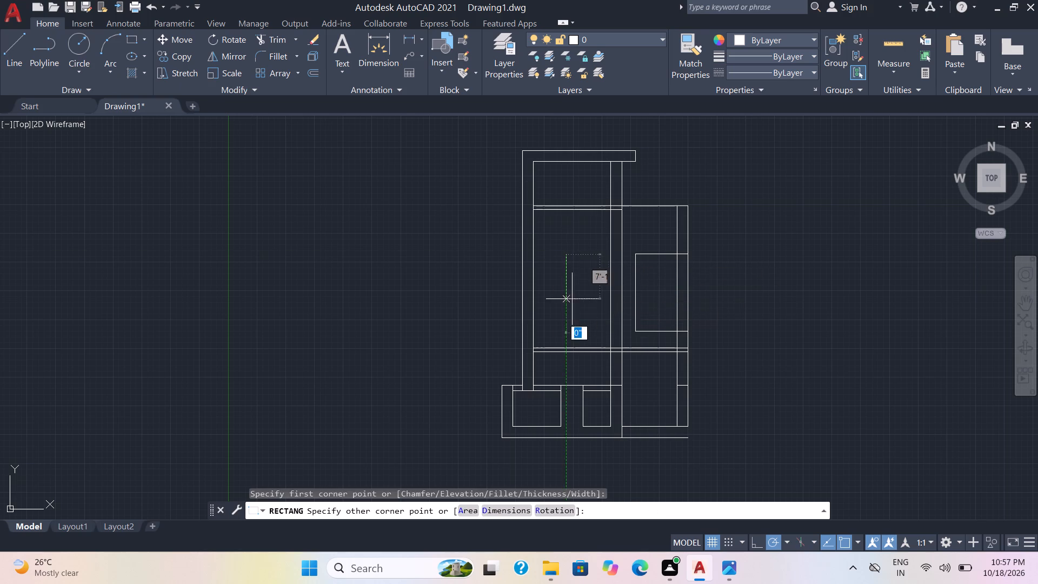
left_click(595, 314)
Move the new rectangle about 1'-6" up and to the left at about 144°, nearer the middle of the bay.
left_click(591, 326)
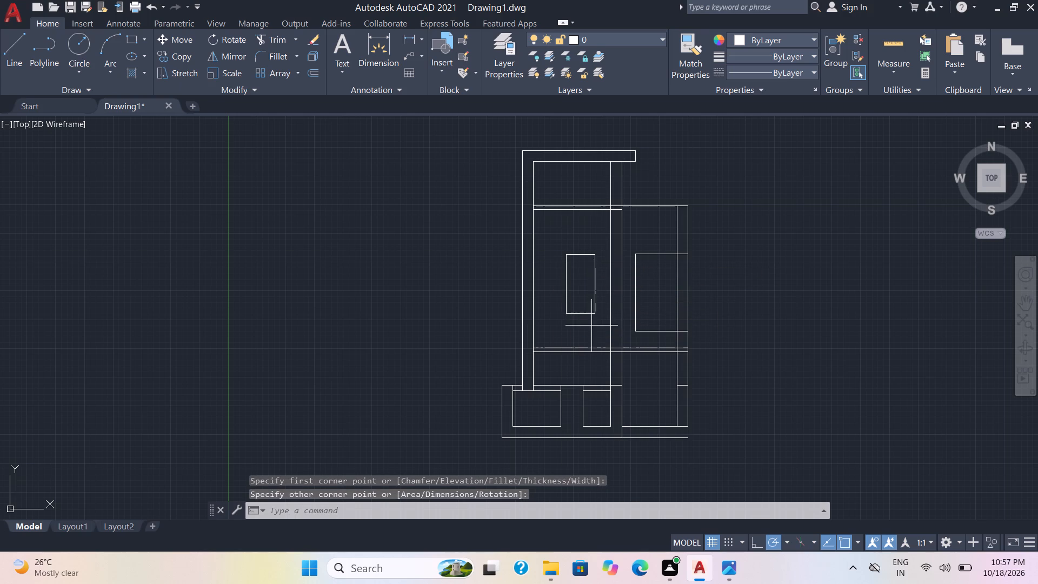
left_click(552, 254)
key("m")
key("Return")
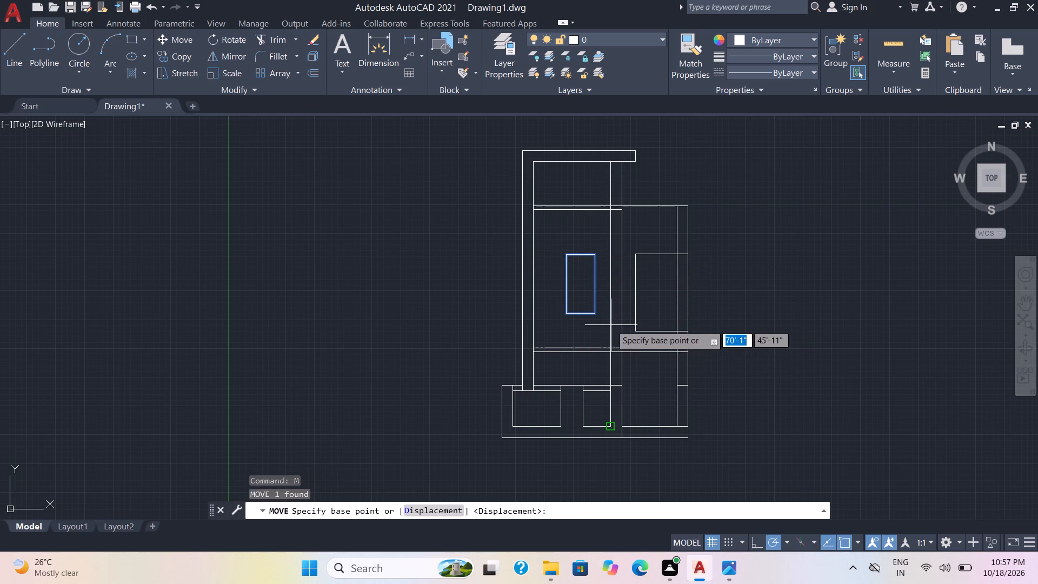
left_click(596, 310)
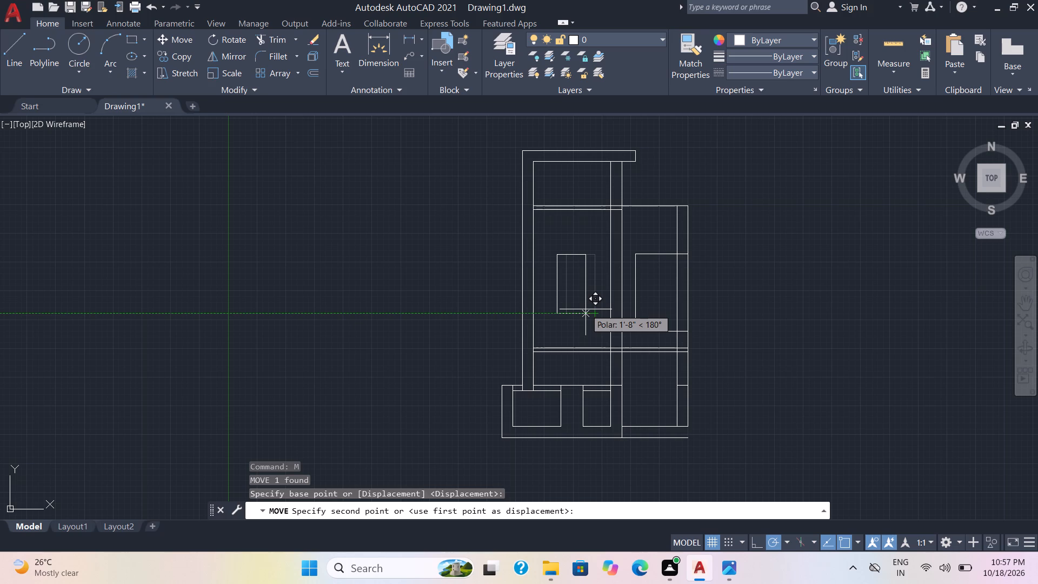
scroll(586, 309, "up", 2)
middle_click_drag(587, 309, 596, 399)
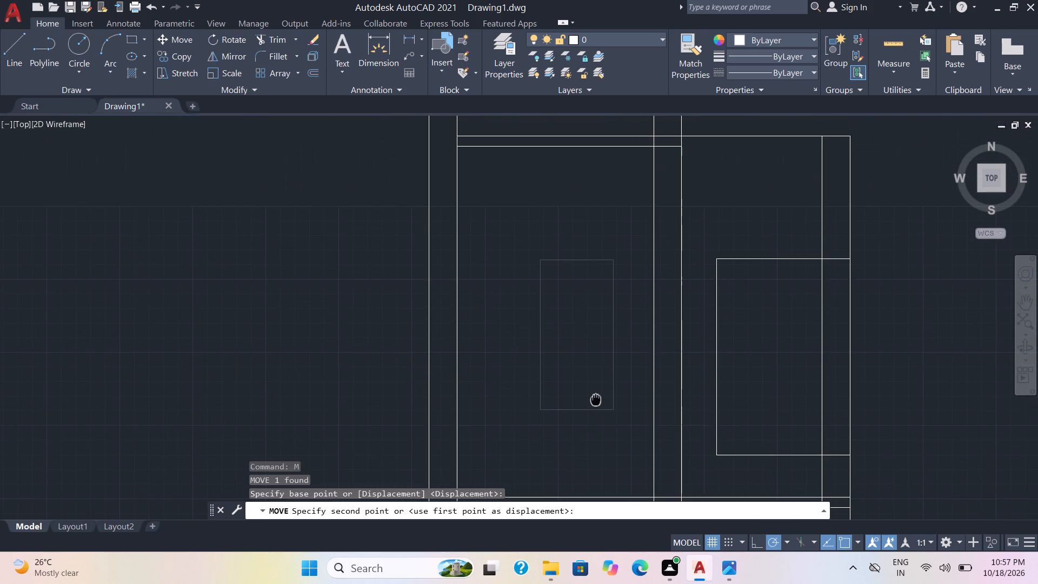
middle_click_drag(596, 399, 598, 379)
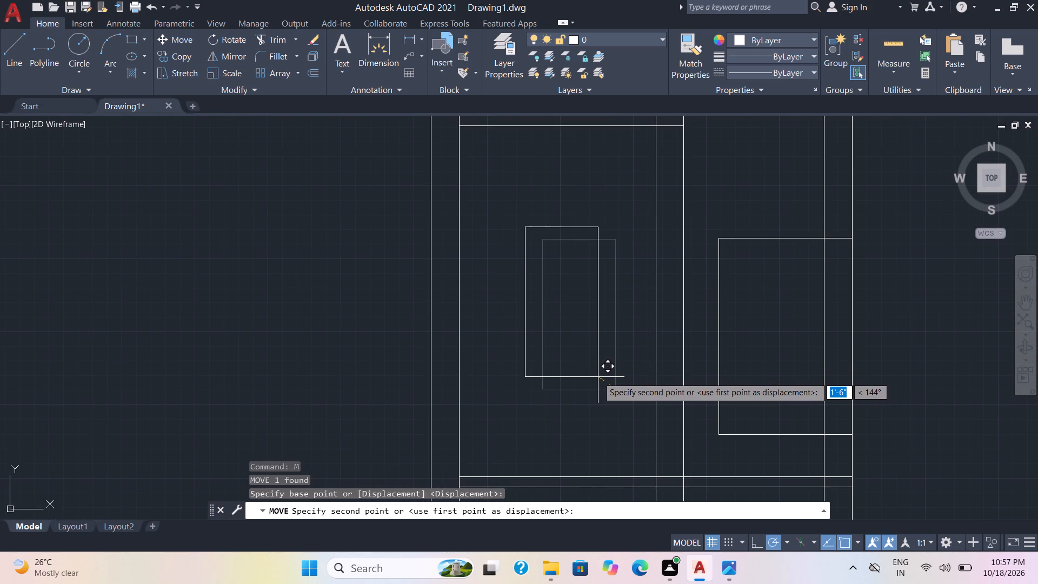
left_click(598, 377)
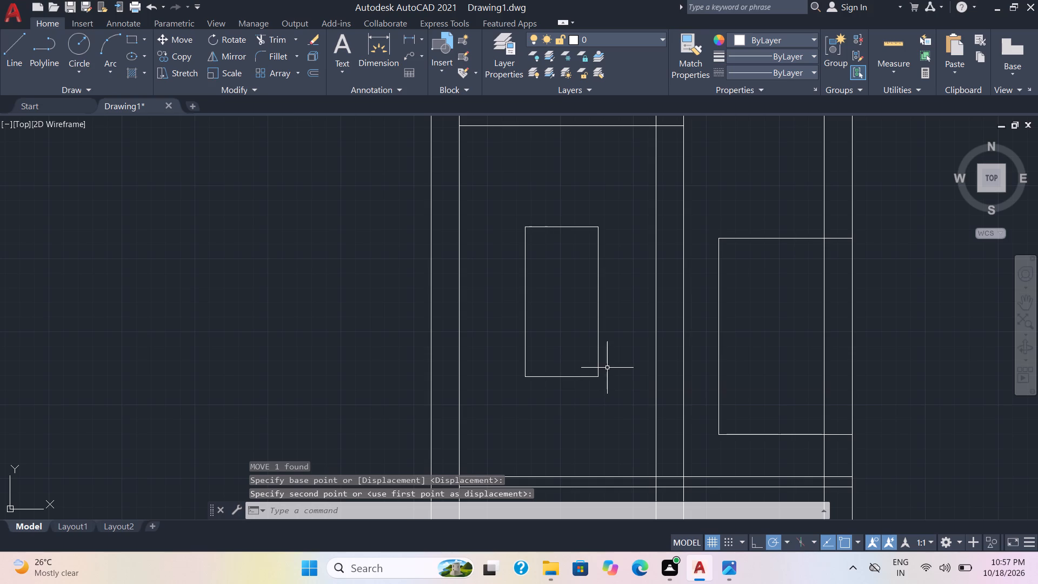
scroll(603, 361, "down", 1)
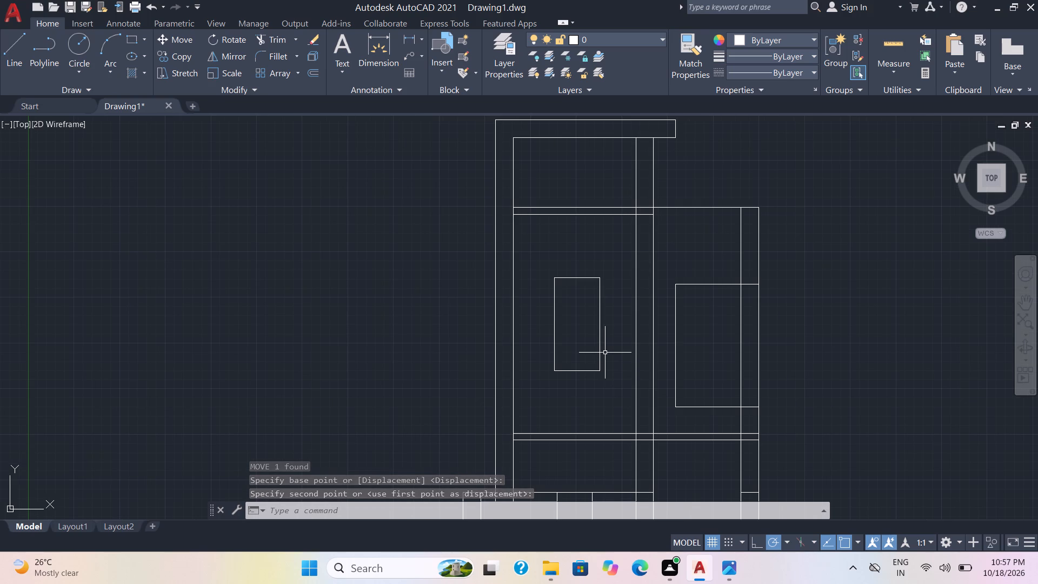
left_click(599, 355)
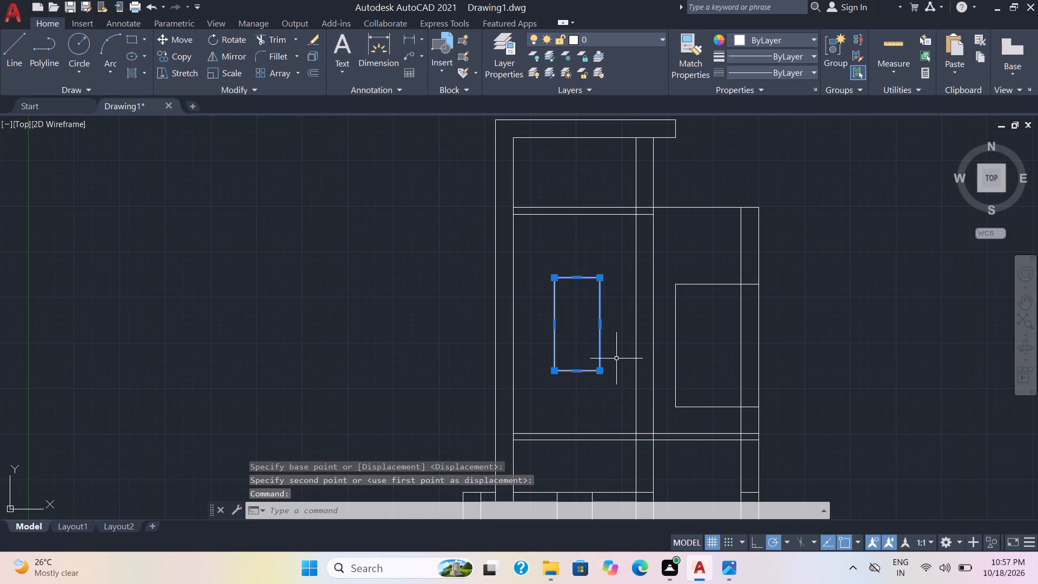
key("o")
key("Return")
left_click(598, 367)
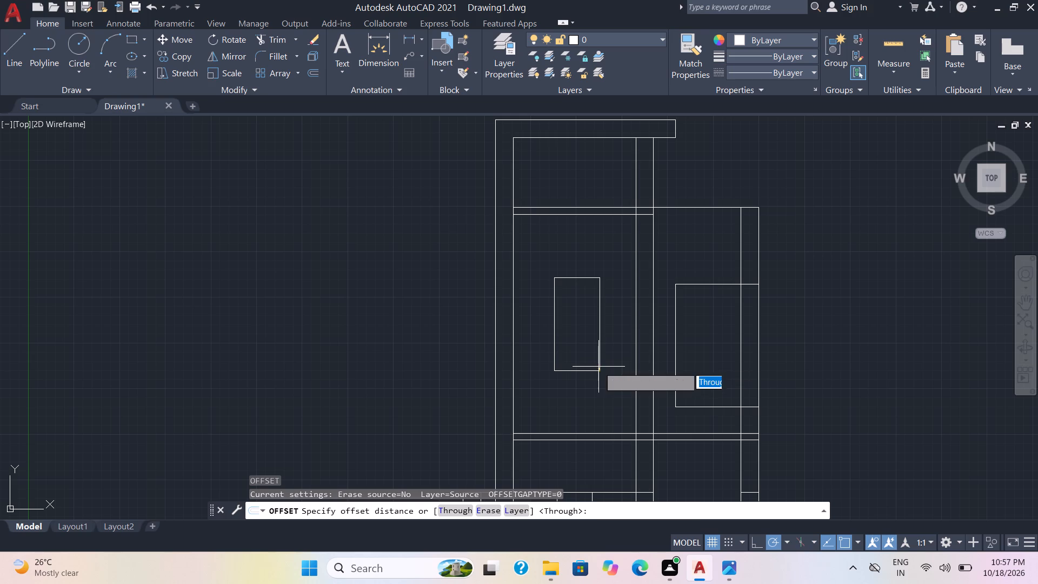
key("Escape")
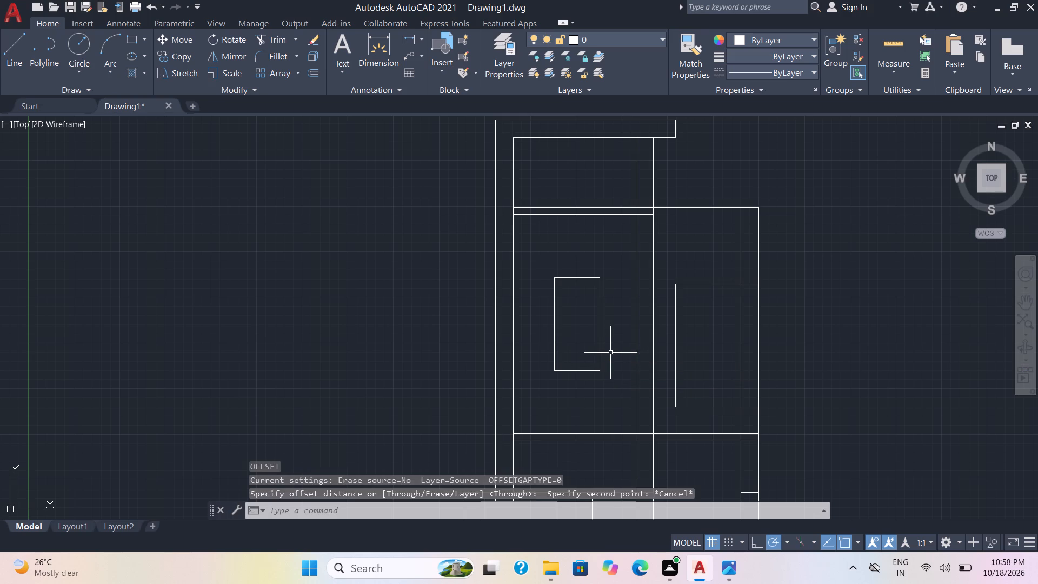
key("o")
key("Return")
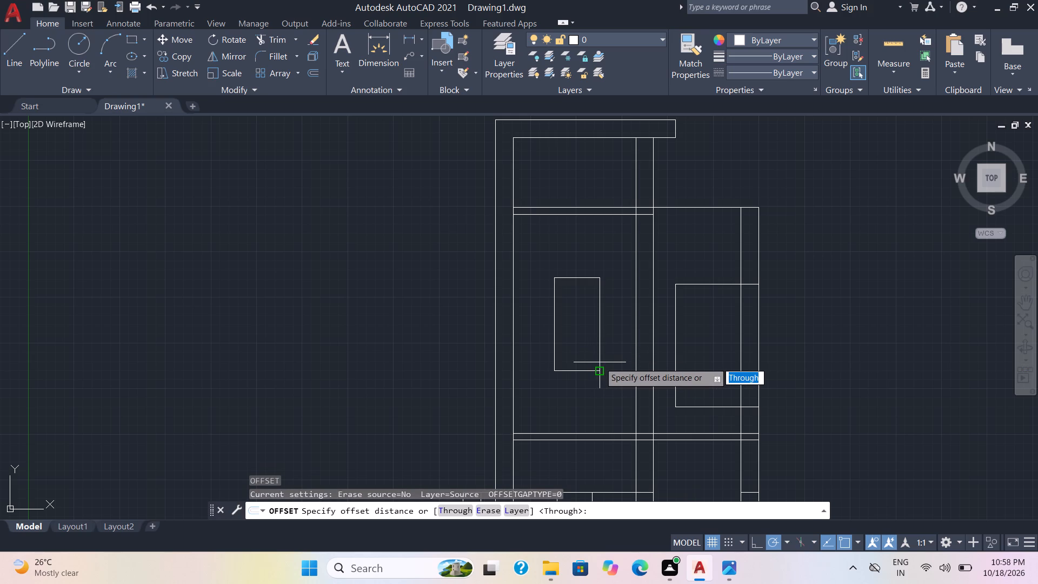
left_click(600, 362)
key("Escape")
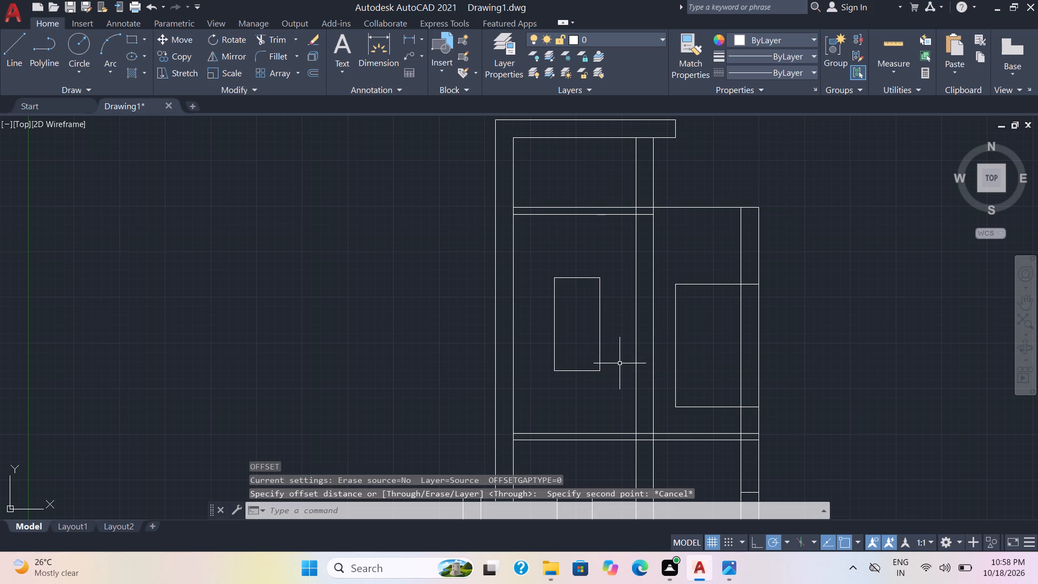
Offset the window rectangle outward by 1.5 to form a thin double-line frame.
key("o")
key("Return")
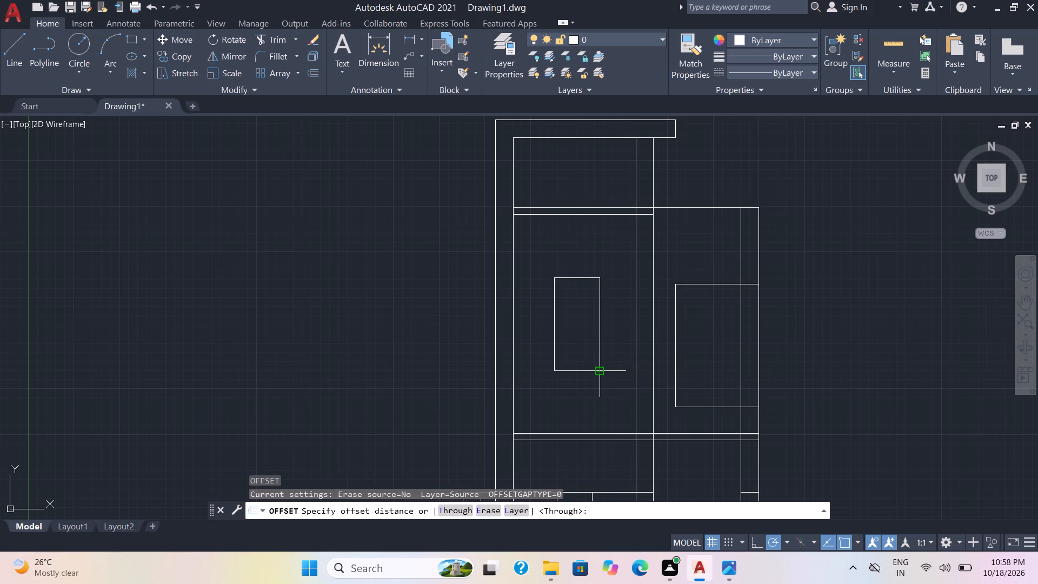
key("1")
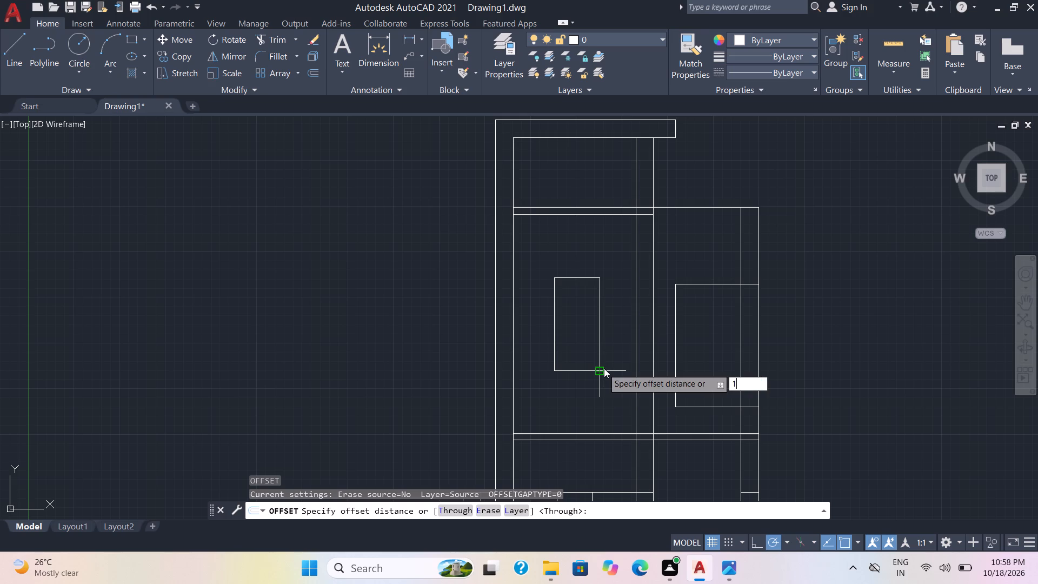
key("period")
key("5")
key("Return")
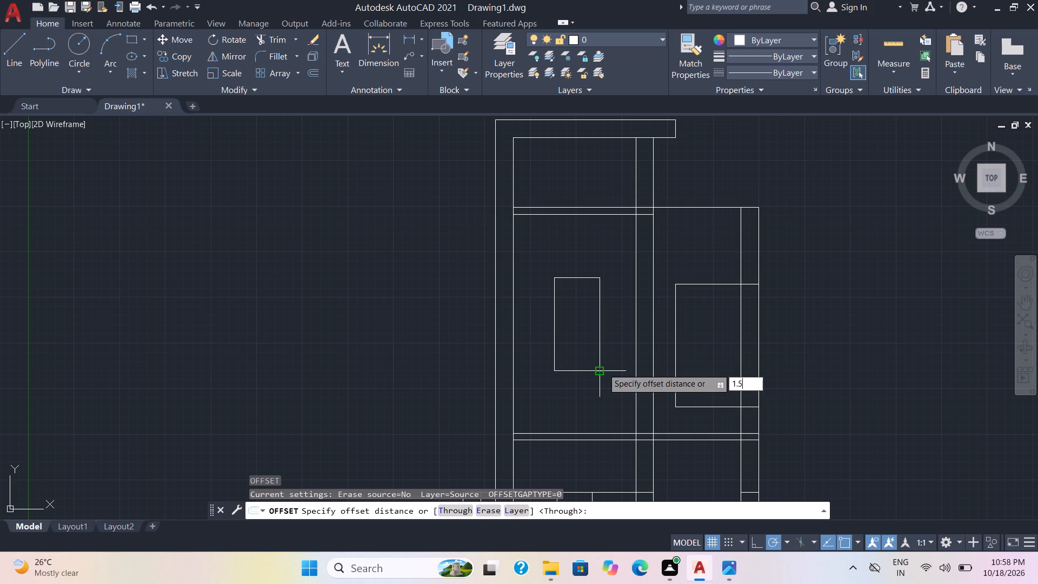
left_click(599, 369)
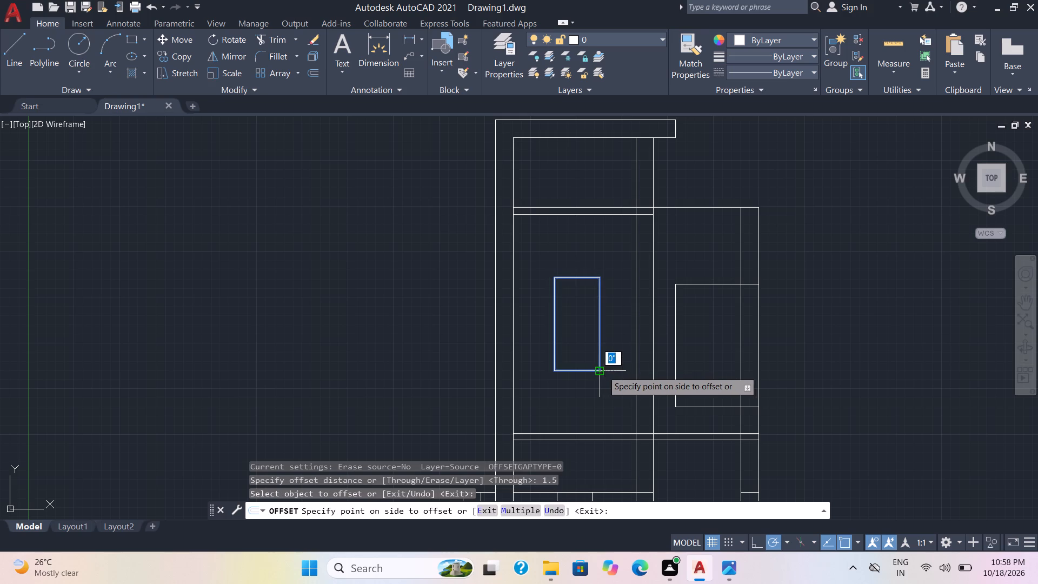
left_click(609, 371)
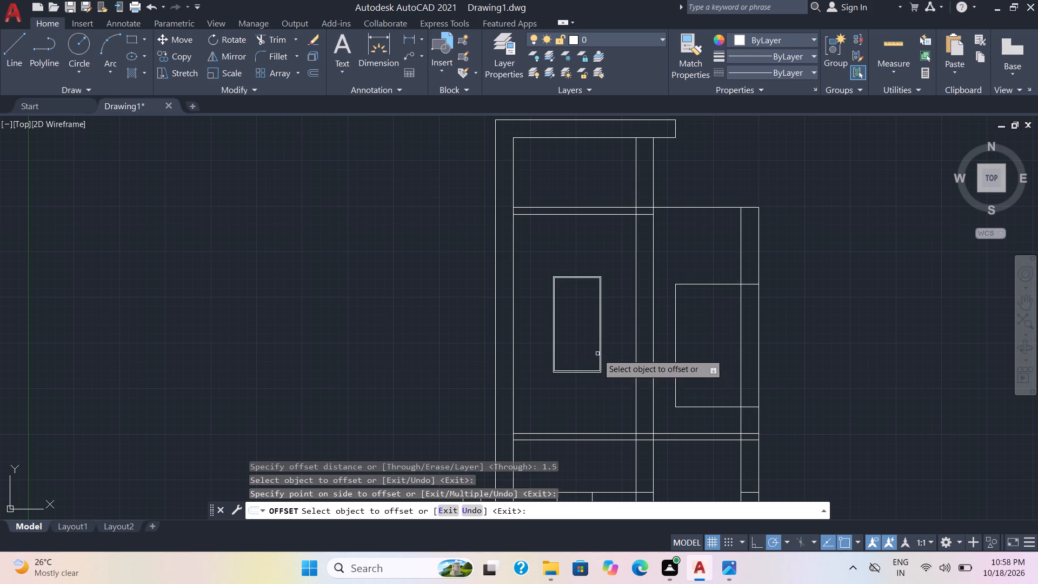
scroll(597, 354, "up", 2)
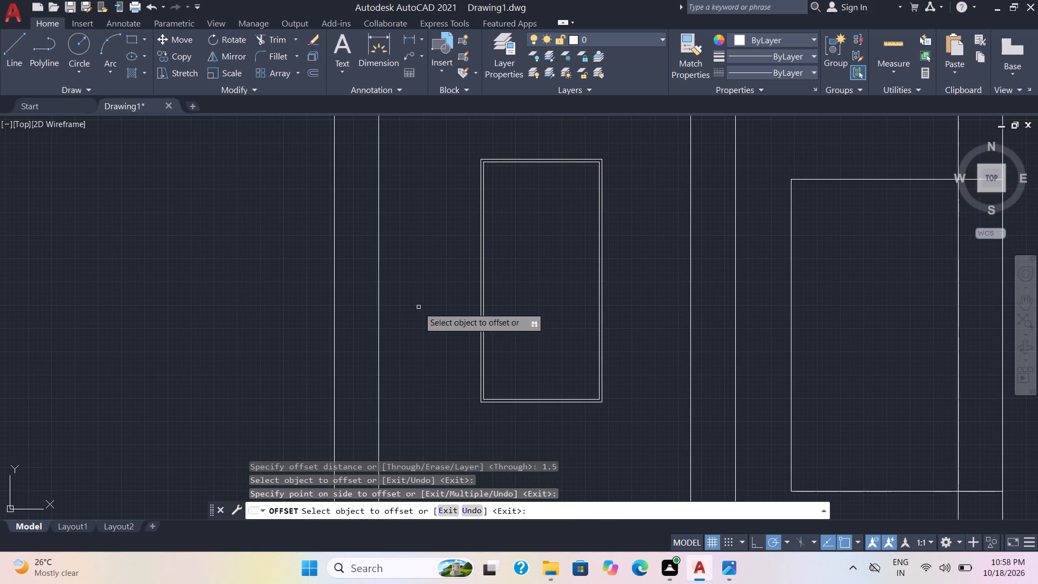
key("Escape")
Draw a vertical line from the midpoint of the inner frame's bottom edge to the midpoint of its top edge.
left_click(15, 52)
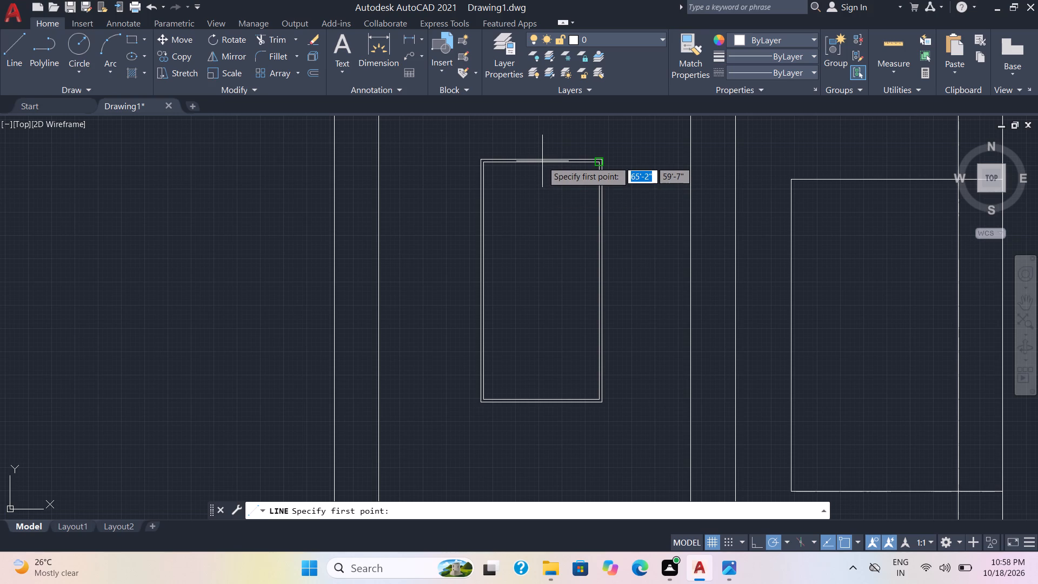
scroll(552, 283, "up", 1)
scroll(548, 284, "down", 2)
scroll(540, 359, "up", 2)
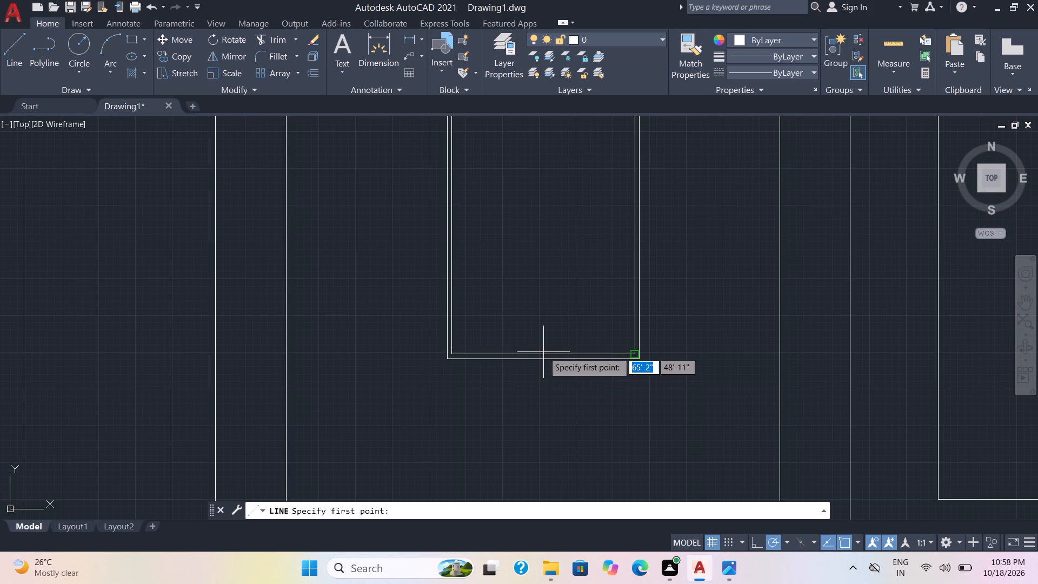
double_click(541, 354)
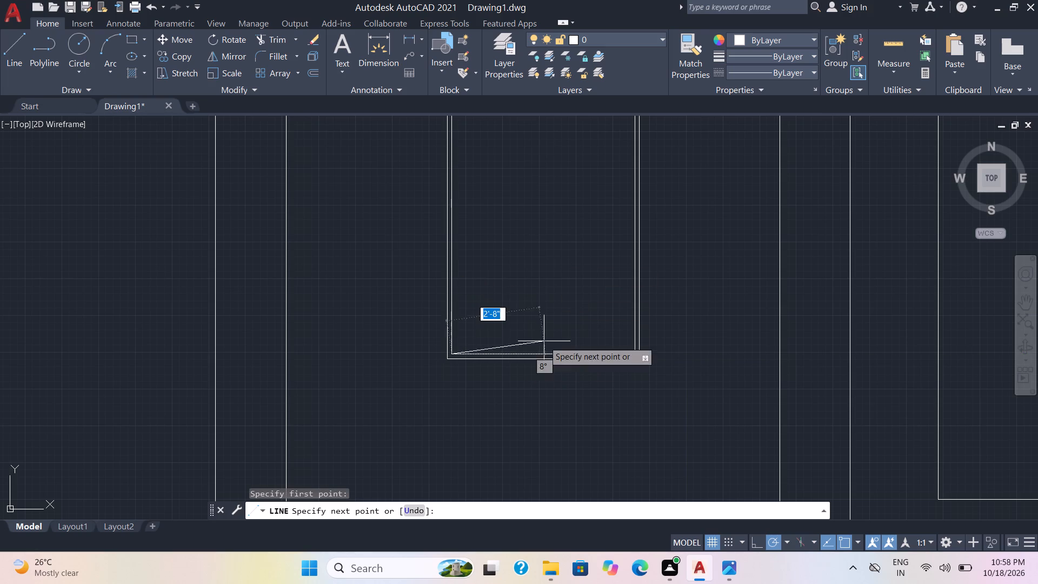
double_click(544, 350)
scroll(553, 220, "down", 3)
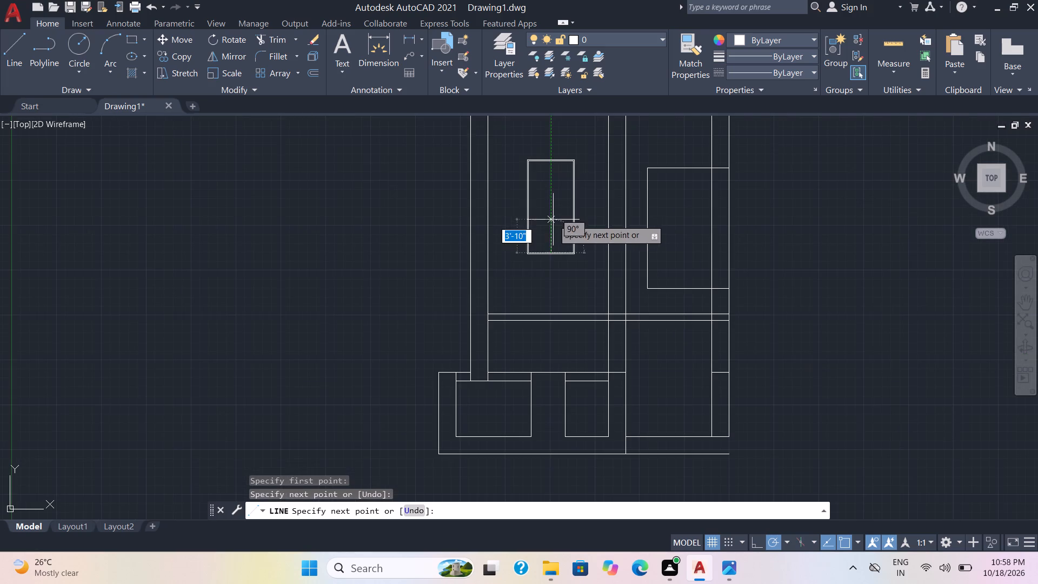
middle_click_drag(552, 217, 542, 317)
scroll(543, 262, "up", 4)
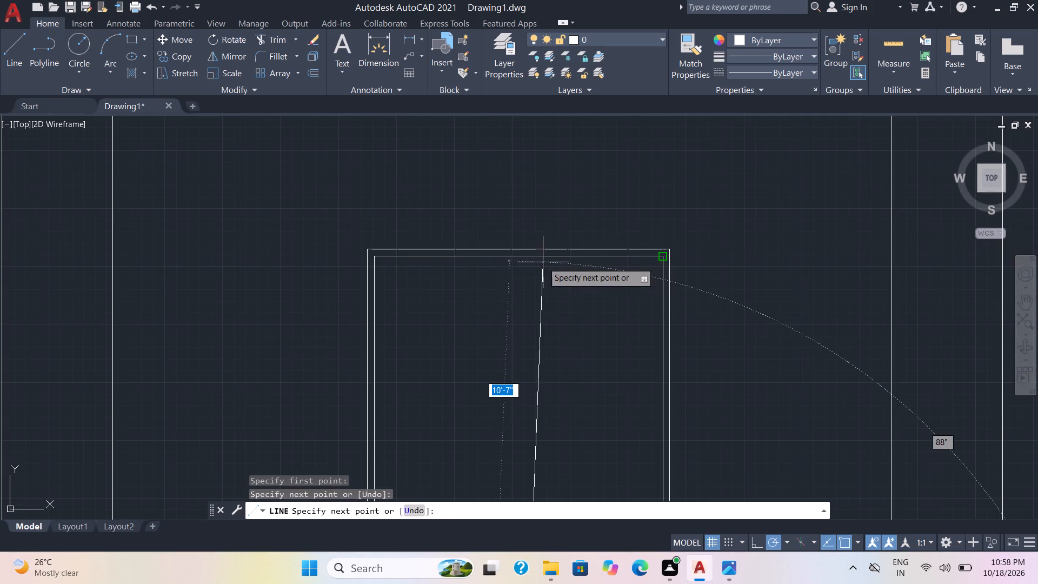
double_click(522, 254)
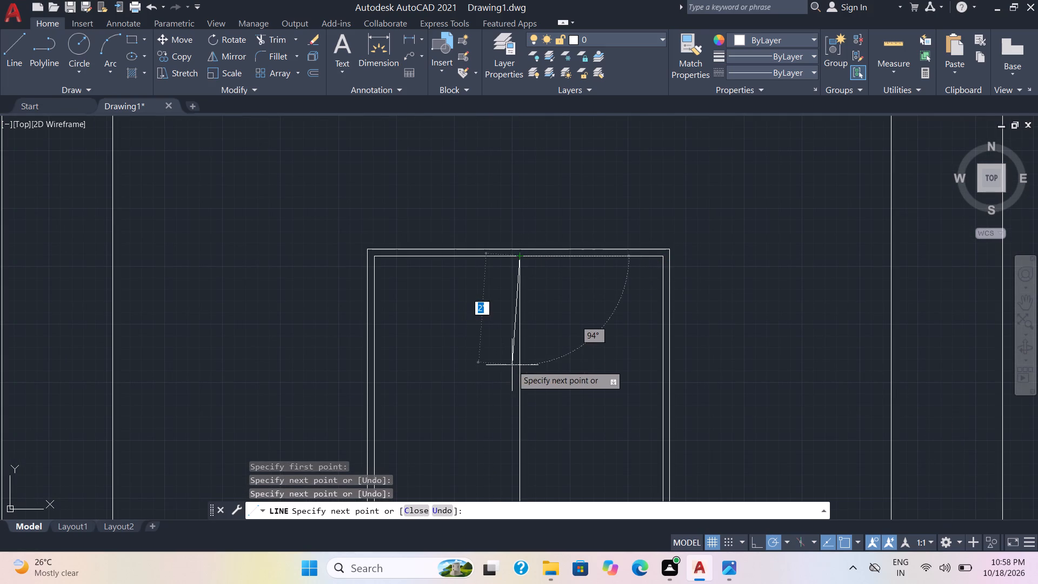
key("Escape")
Draw a horizontal line about 5'-2" long across the inner frame near mid-height, dividing the window into four panes.
scroll(516, 414, "down", 3)
middle_click_drag(517, 414, 544, 253)
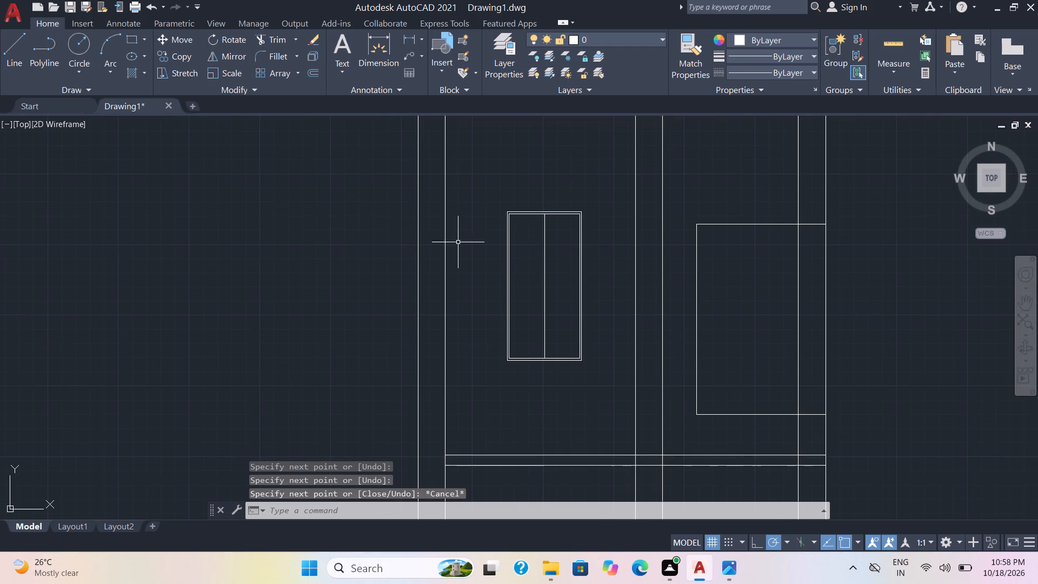
left_click(14, 54)
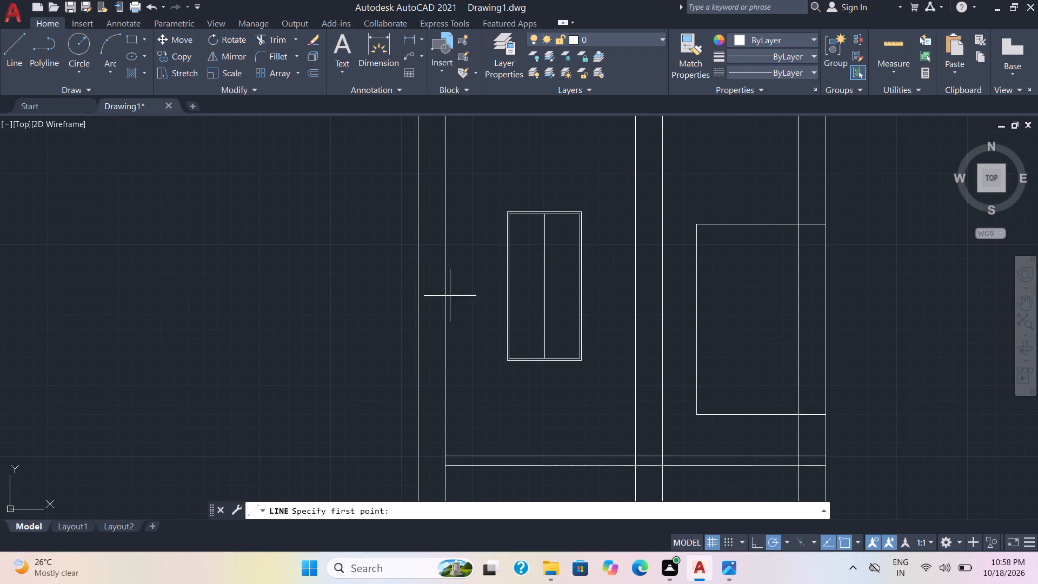
scroll(487, 299, "up", 2)
scroll(595, 303, "down", 1)
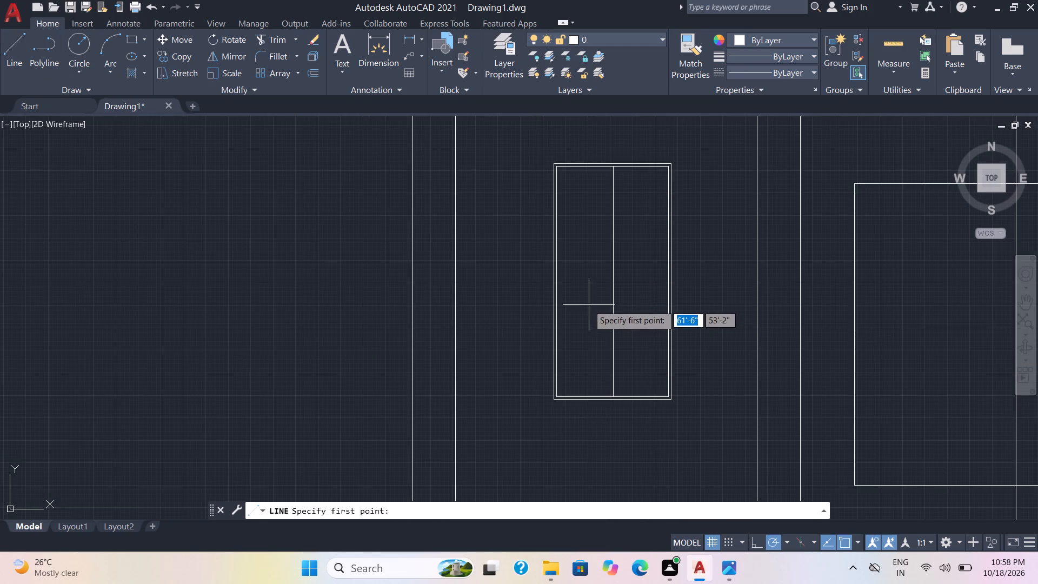
middle_click_drag(588, 305, 553, 326)
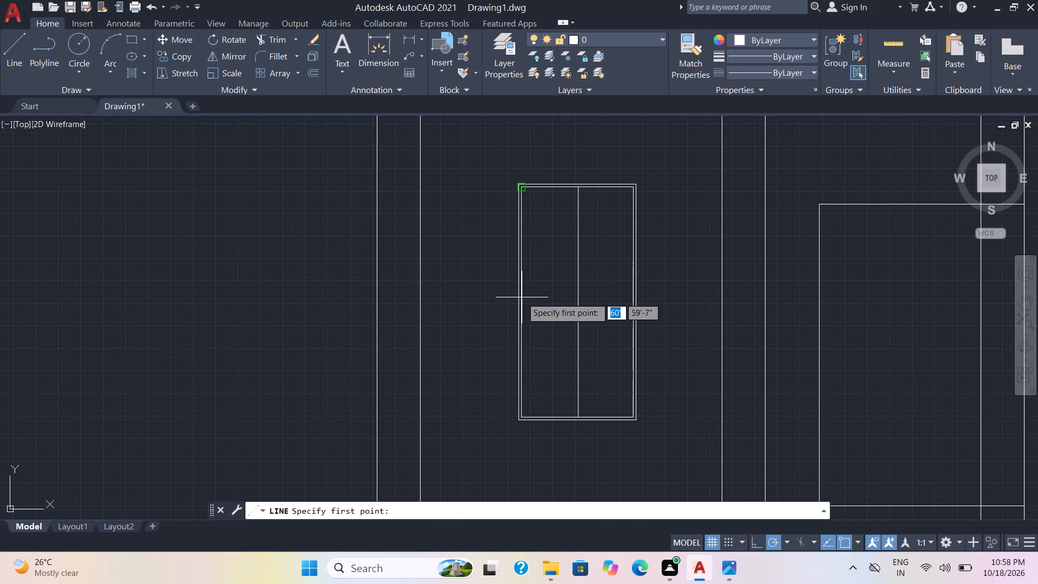
triple_click(522, 297)
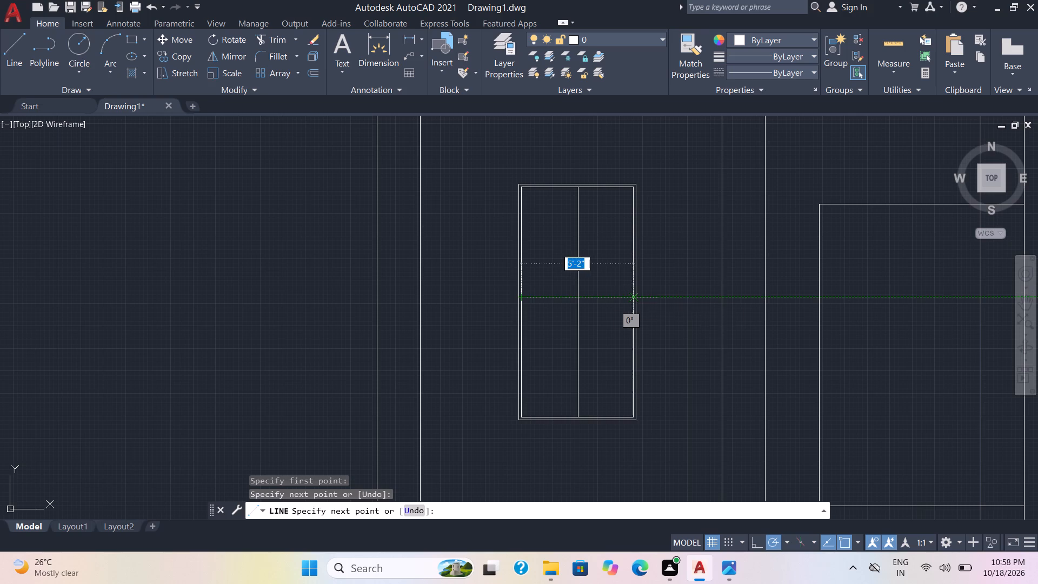
double_click(633, 297)
key("Escape")
key("Escape")
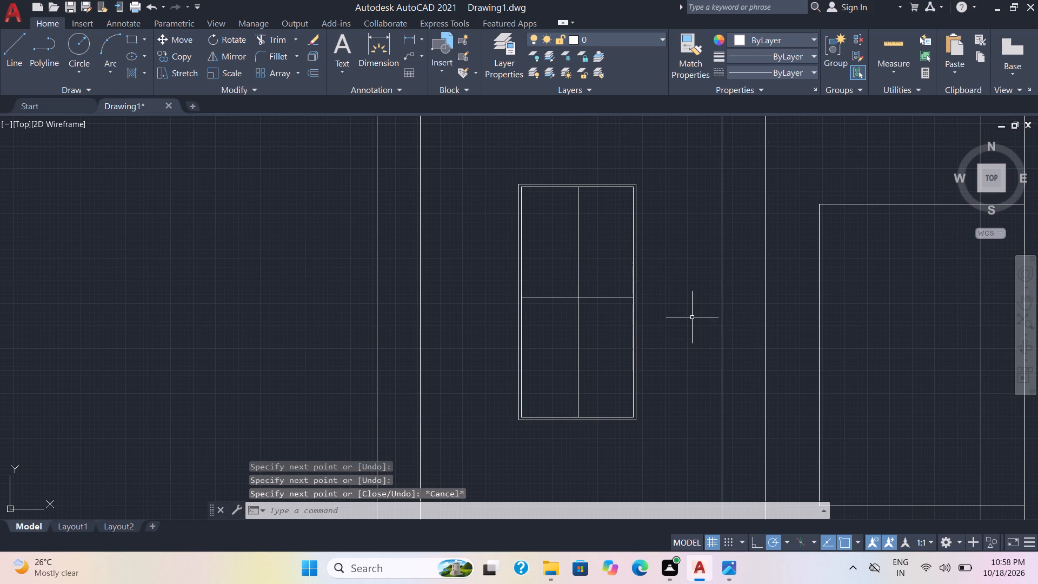
Examine the window frame and its dividing lines up close.
scroll(656, 308, "up", 2)
middle_click_drag(640, 286, 688, 361)
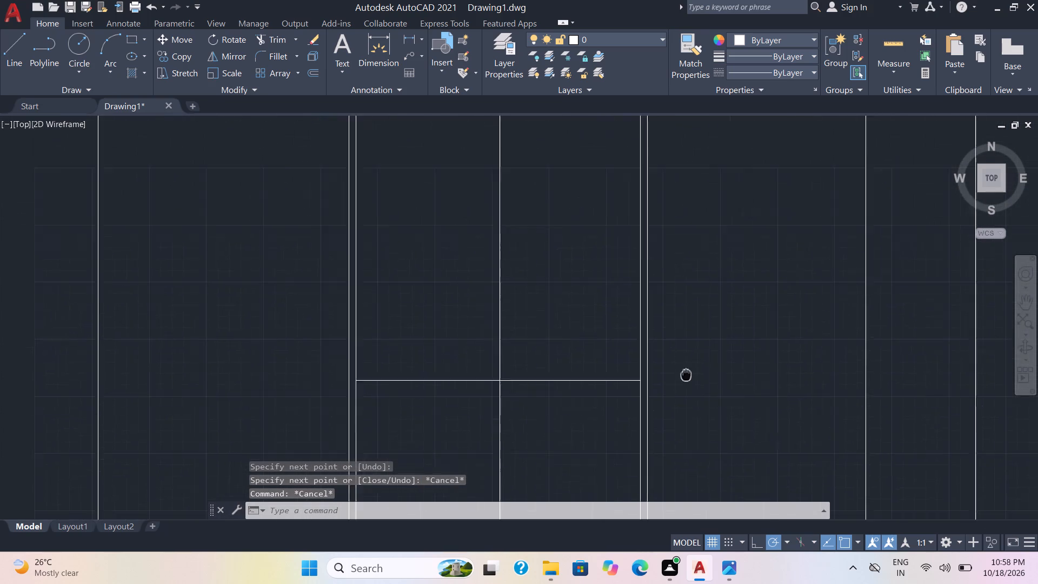
middle_click_drag(688, 361, 712, 231)
scroll(659, 434, "up", 2)
scroll(659, 413, "down", 3)
middle_click_drag(649, 434, 678, 282)
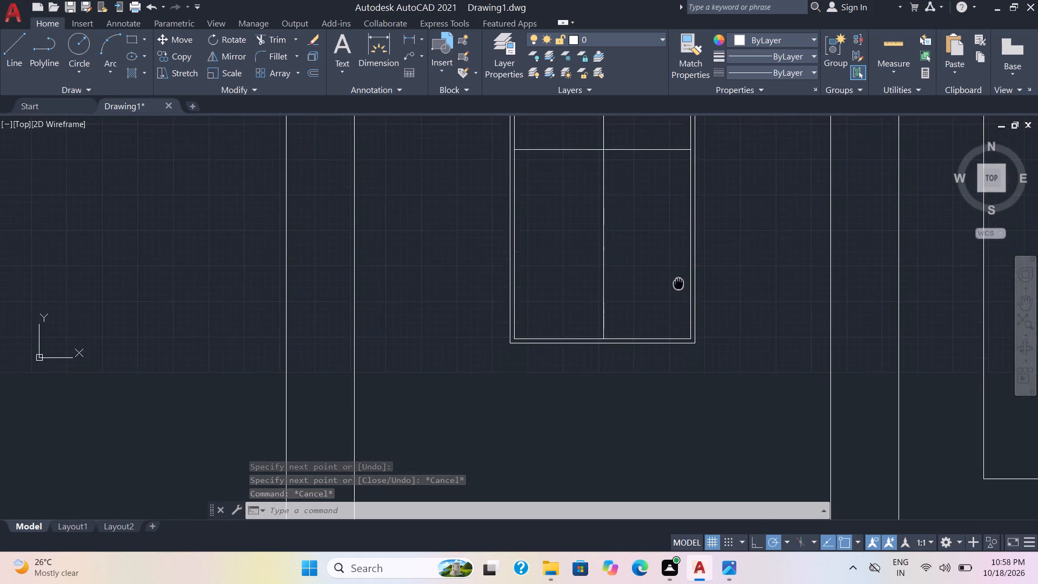
middle_click_drag(678, 282, 657, 341)
scroll(657, 343, "down", 1)
scroll(622, 388, "up", 3)
scroll(622, 388, "down", 4)
middle_click_drag(625, 335, 599, 367)
scroll(599, 367, "up", 1)
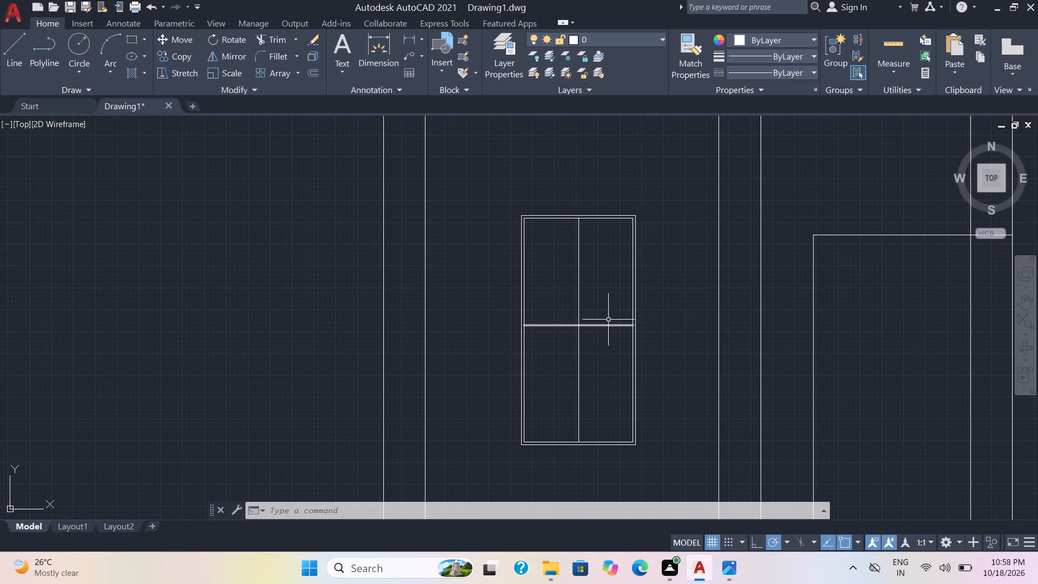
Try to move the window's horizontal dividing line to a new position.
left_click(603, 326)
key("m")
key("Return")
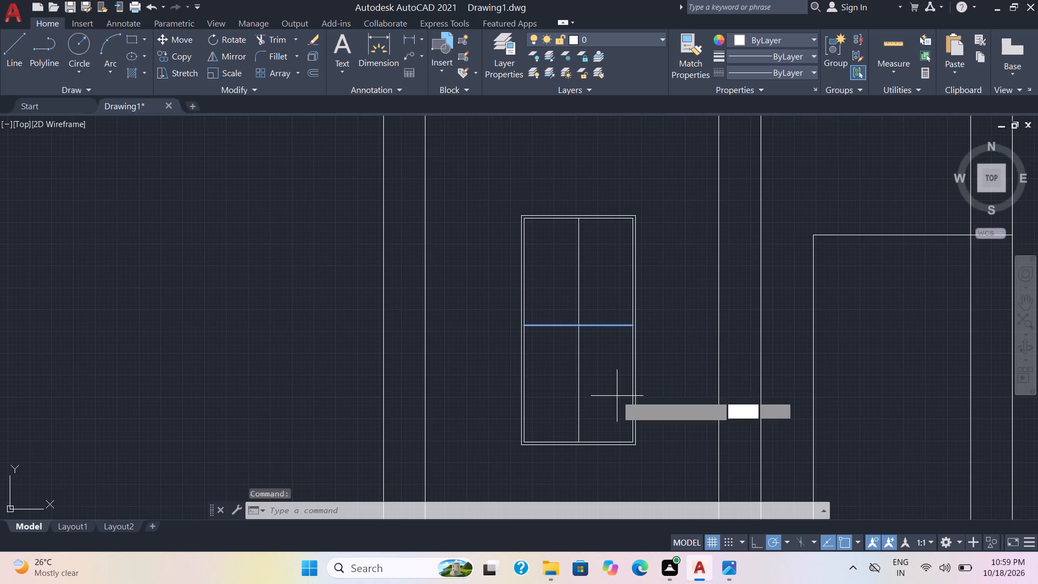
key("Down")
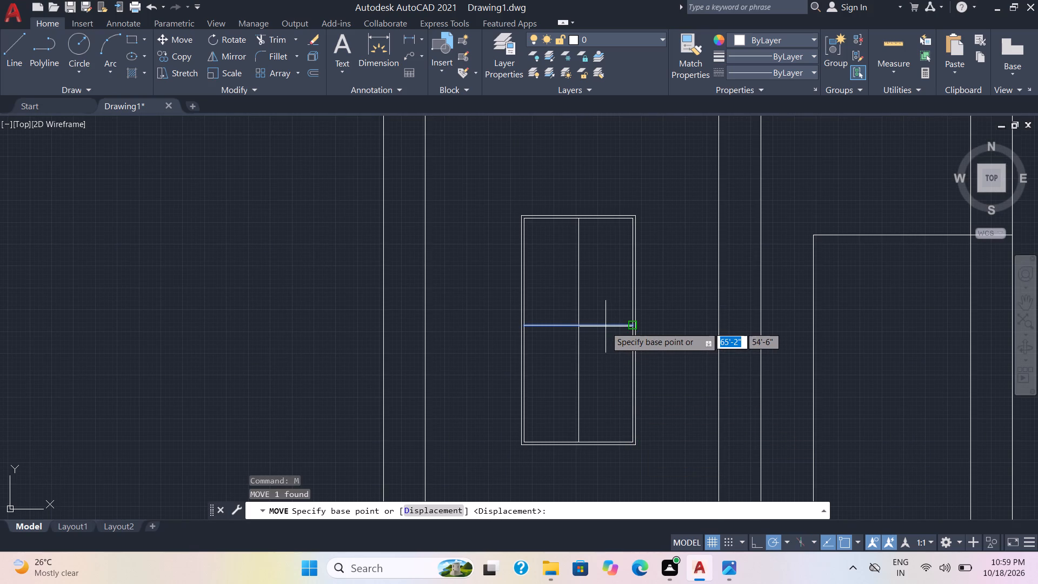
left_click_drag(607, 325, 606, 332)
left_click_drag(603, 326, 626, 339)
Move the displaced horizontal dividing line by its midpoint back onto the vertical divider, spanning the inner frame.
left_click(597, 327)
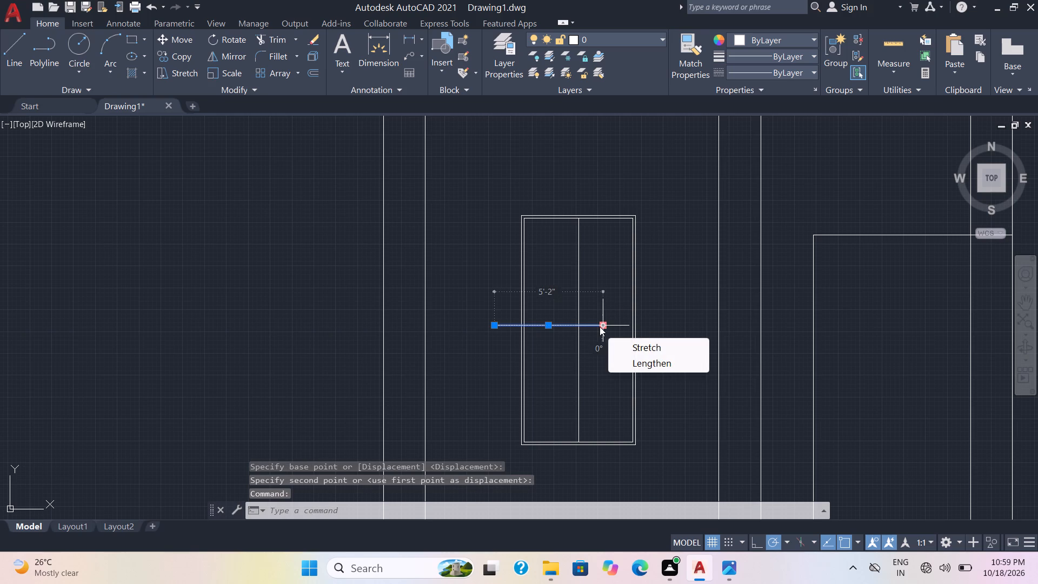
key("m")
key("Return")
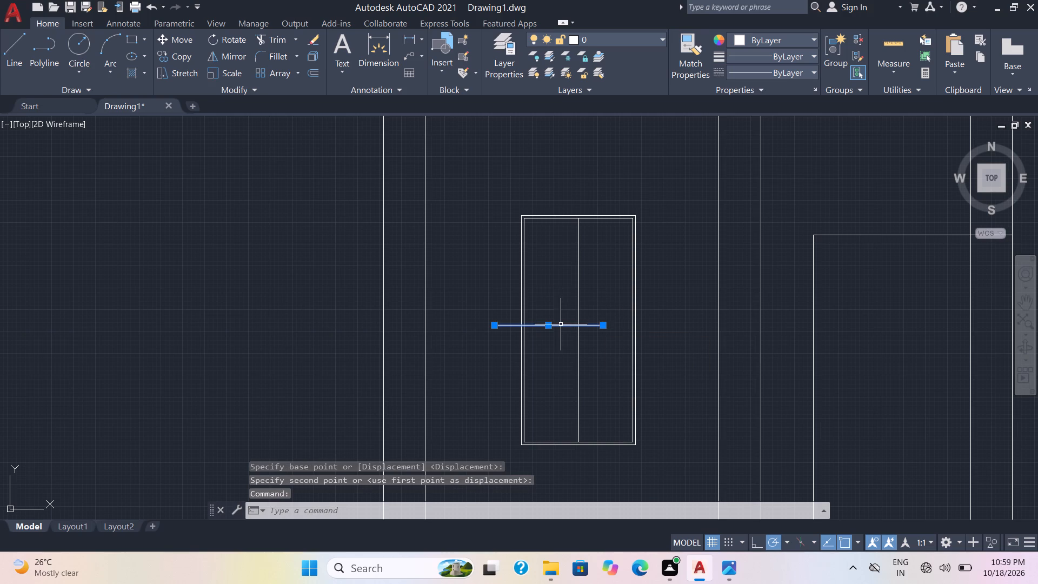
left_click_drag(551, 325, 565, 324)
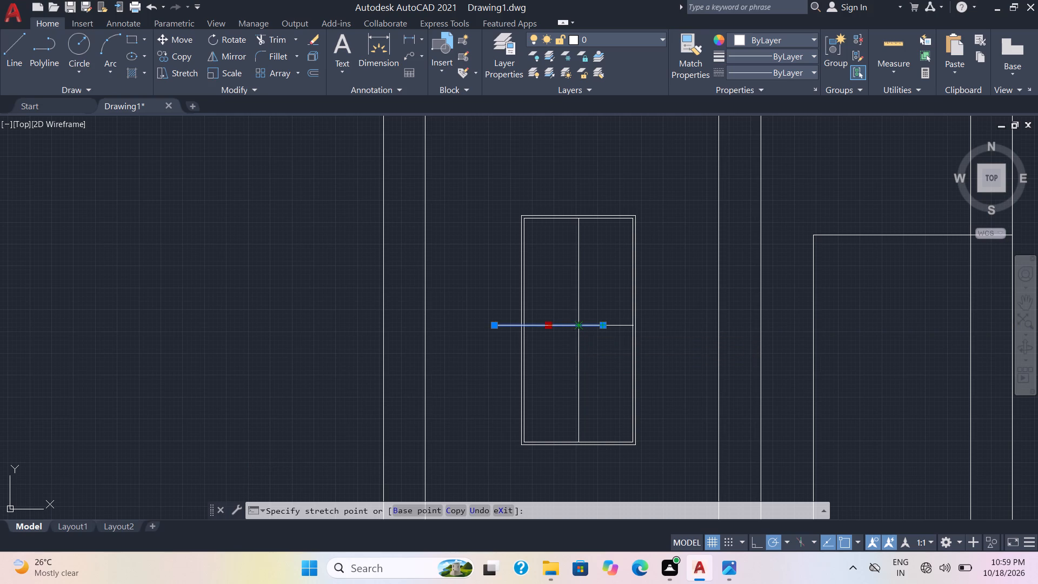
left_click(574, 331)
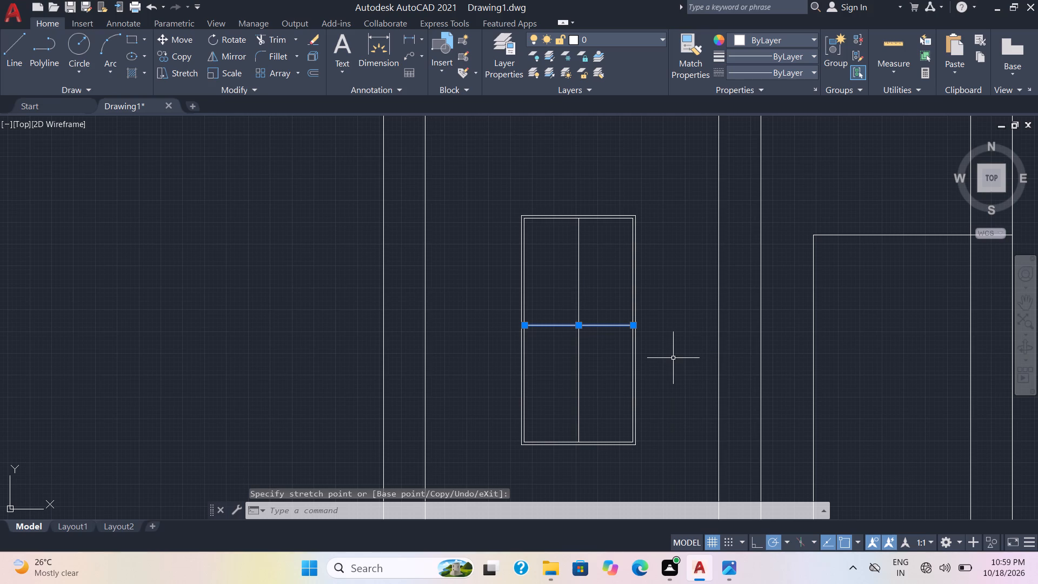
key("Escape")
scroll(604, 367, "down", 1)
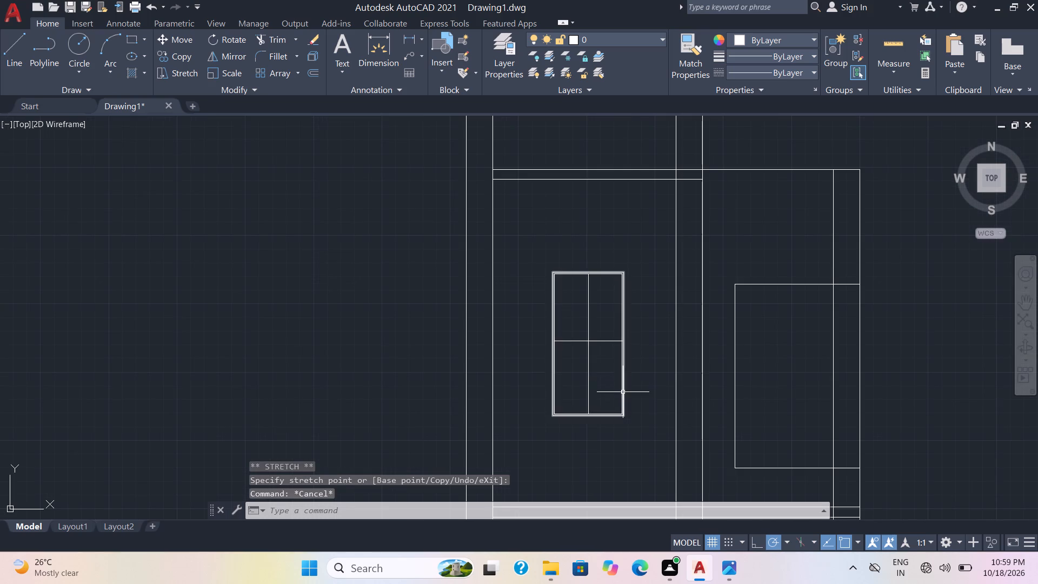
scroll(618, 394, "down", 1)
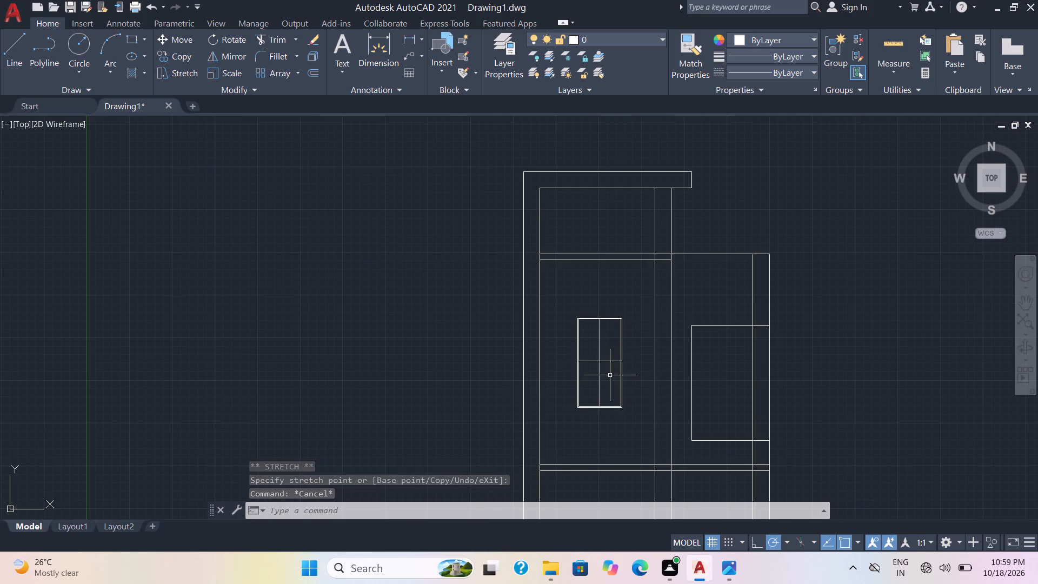
Draw a rectangle about 1'-10" wide and 3'-4" high near the left side of the wall space under the roof slab.
scroll(597, 395, "down", 1)
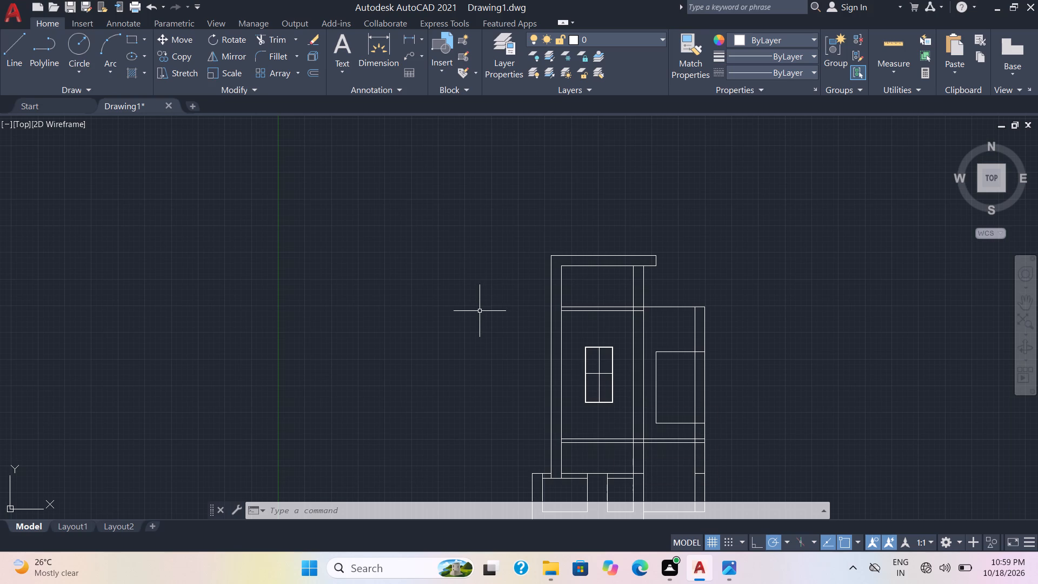
left_click(134, 37)
scroll(590, 266, "up", 2)
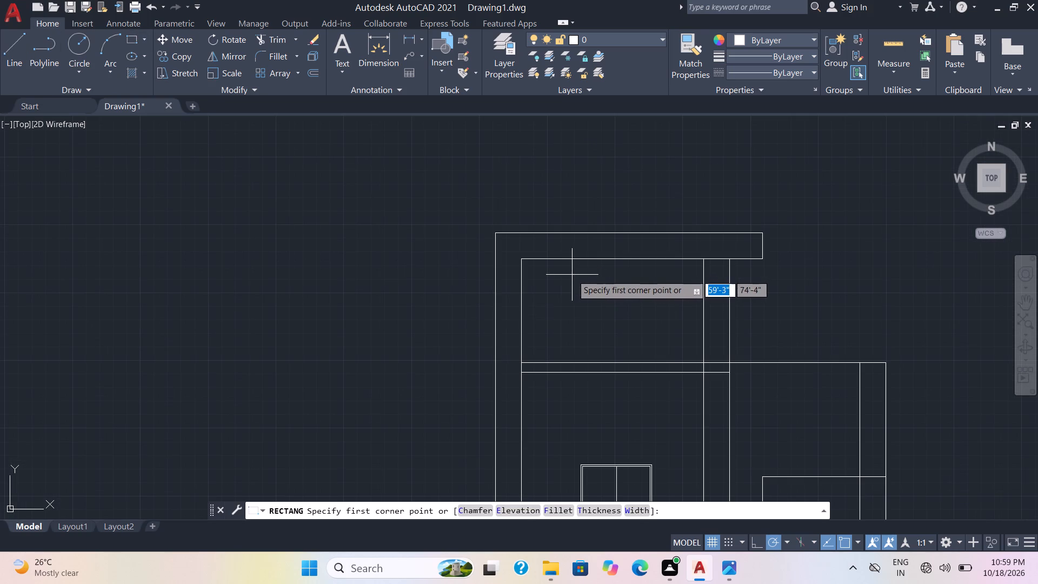
left_click(556, 309)
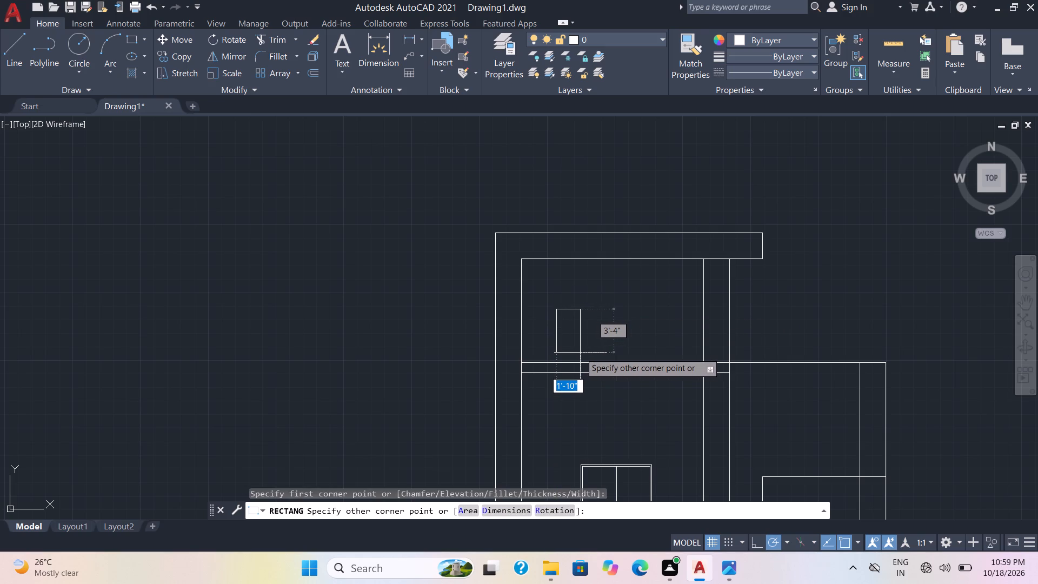
left_click(580, 353)
Copy the small rectangle twice horizontally, the first copy about 3'-5" to its right, making a row of three openings.
left_click(596, 348)
left_click(562, 316)
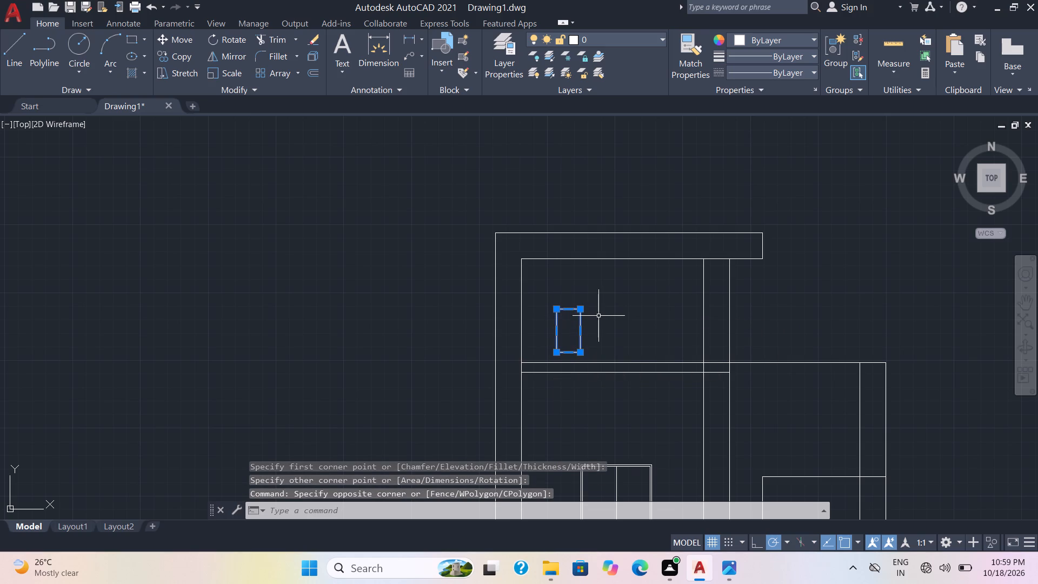
key("m")
key("BackSpace")
type("CO")
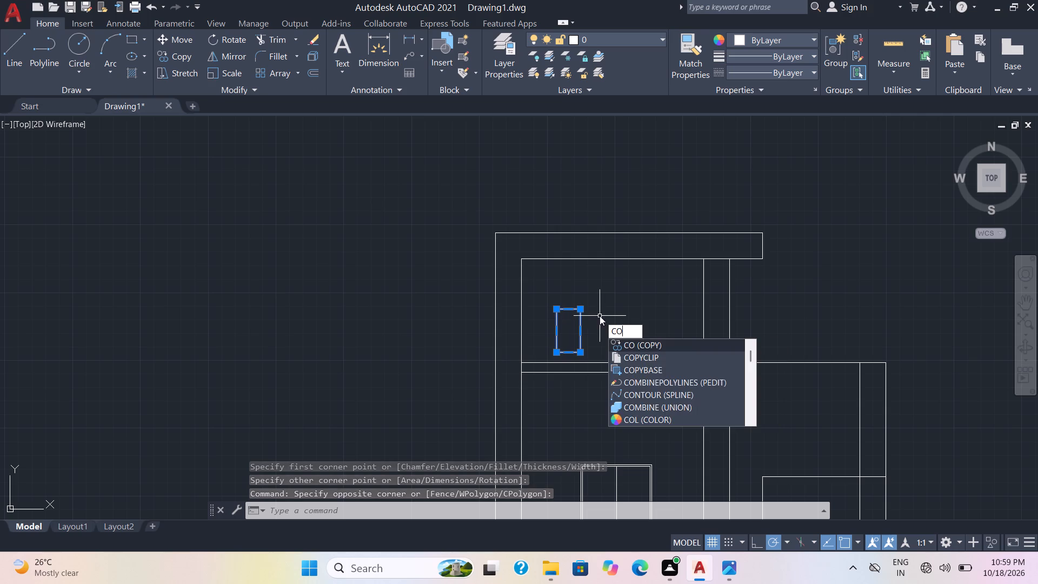
key("Return")
left_click(580, 349)
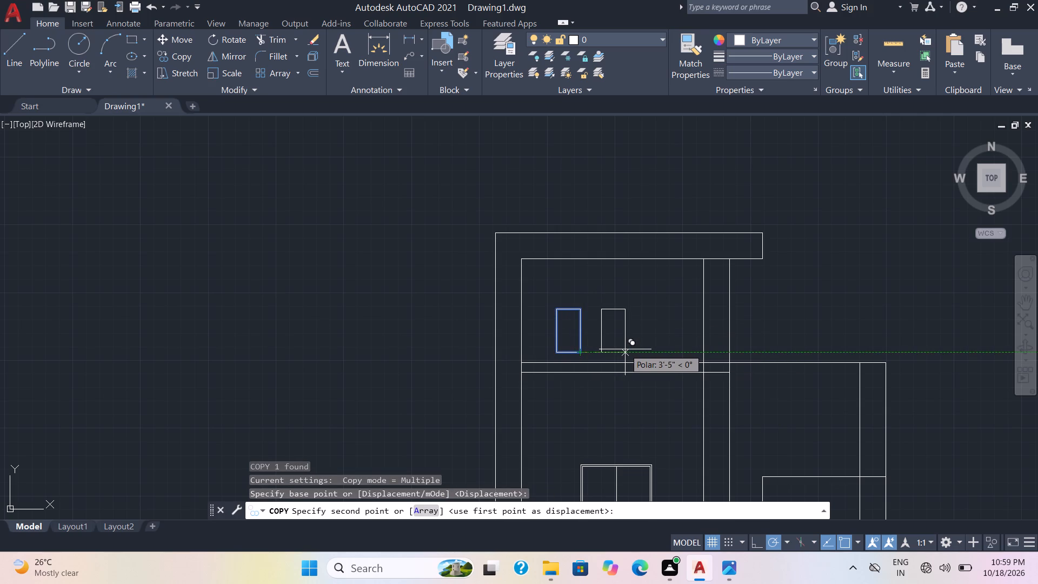
left_click(626, 351)
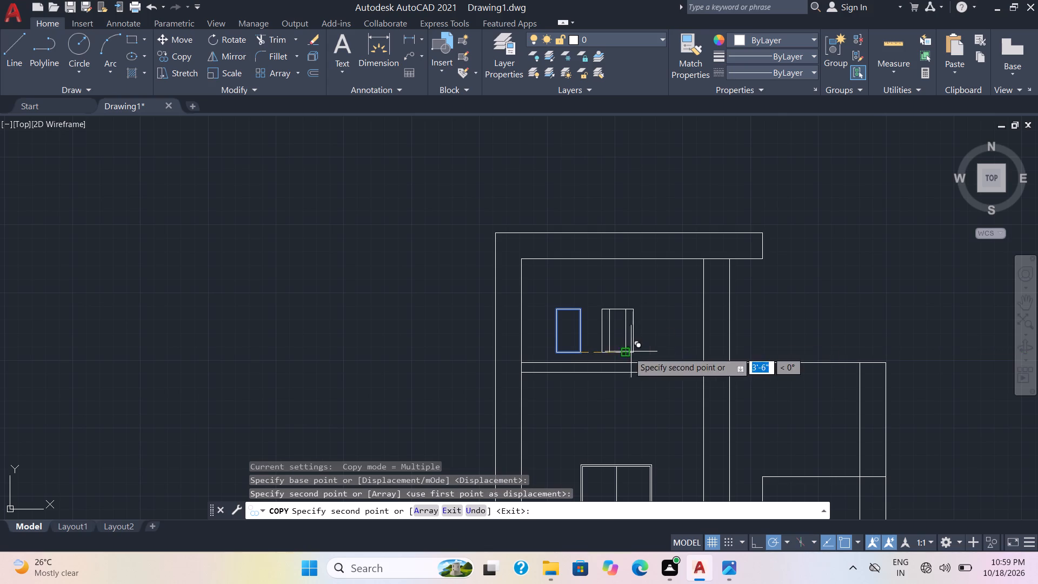
left_click(676, 351)
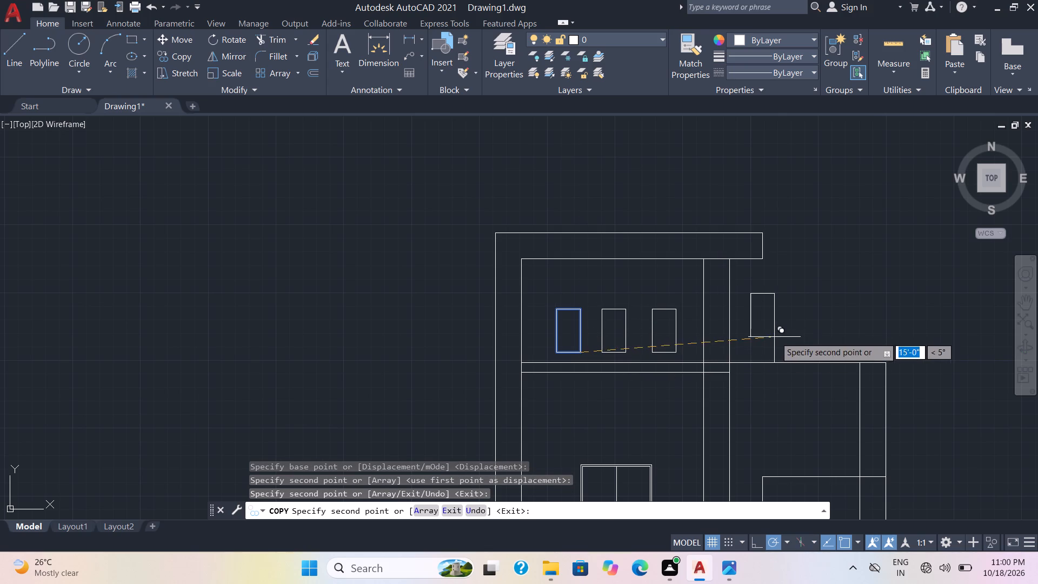
key("Escape")
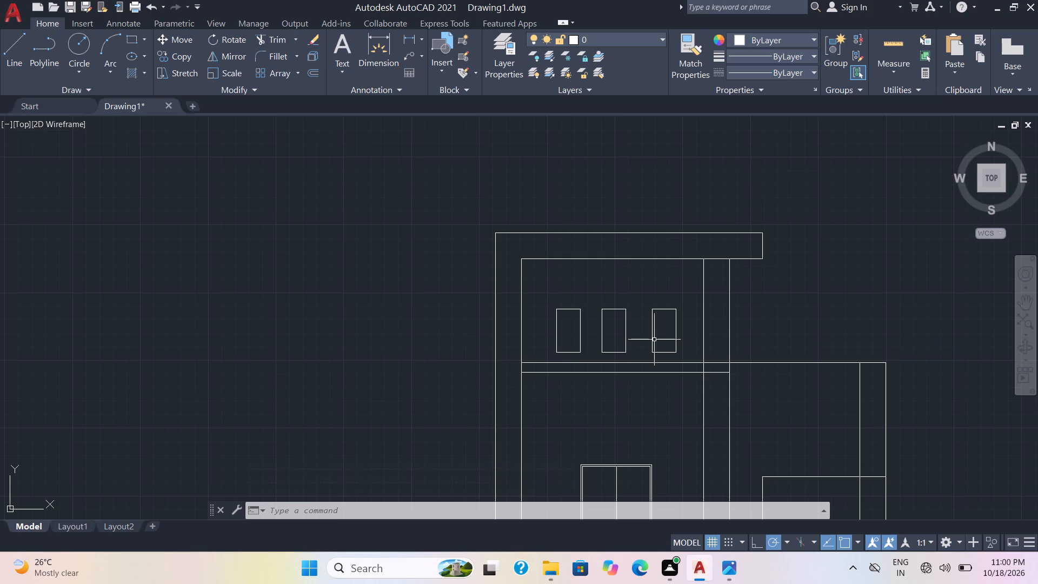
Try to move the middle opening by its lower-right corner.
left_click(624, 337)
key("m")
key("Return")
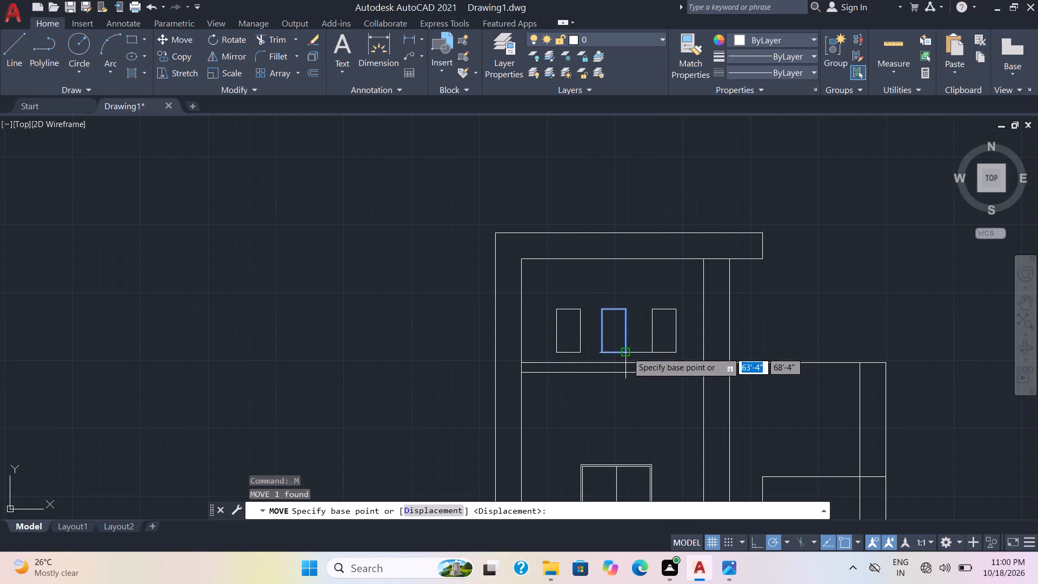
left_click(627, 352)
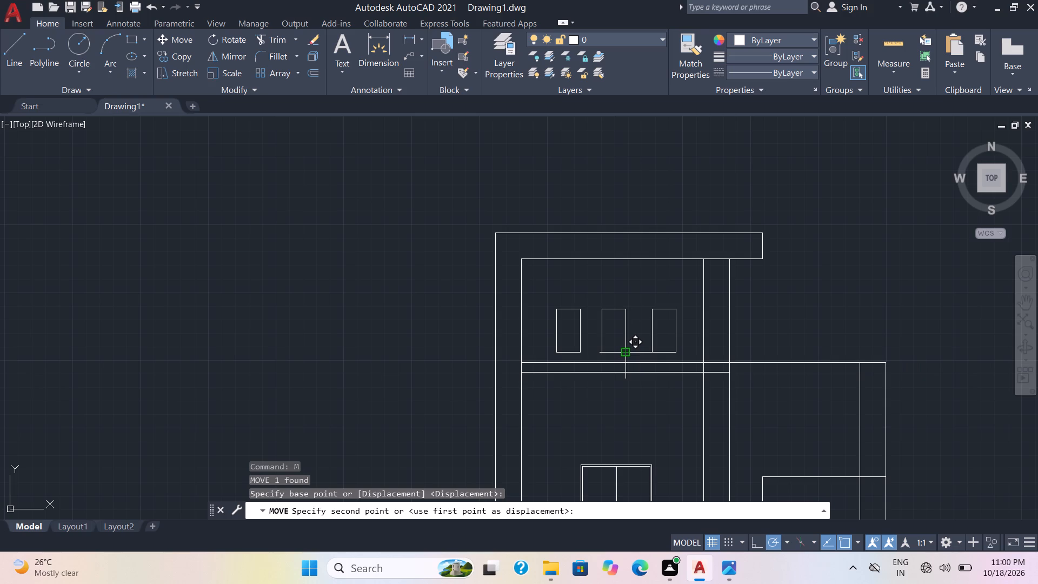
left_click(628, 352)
Move the left opening slightly left along the row, toward the outer wall.
left_click(582, 352)
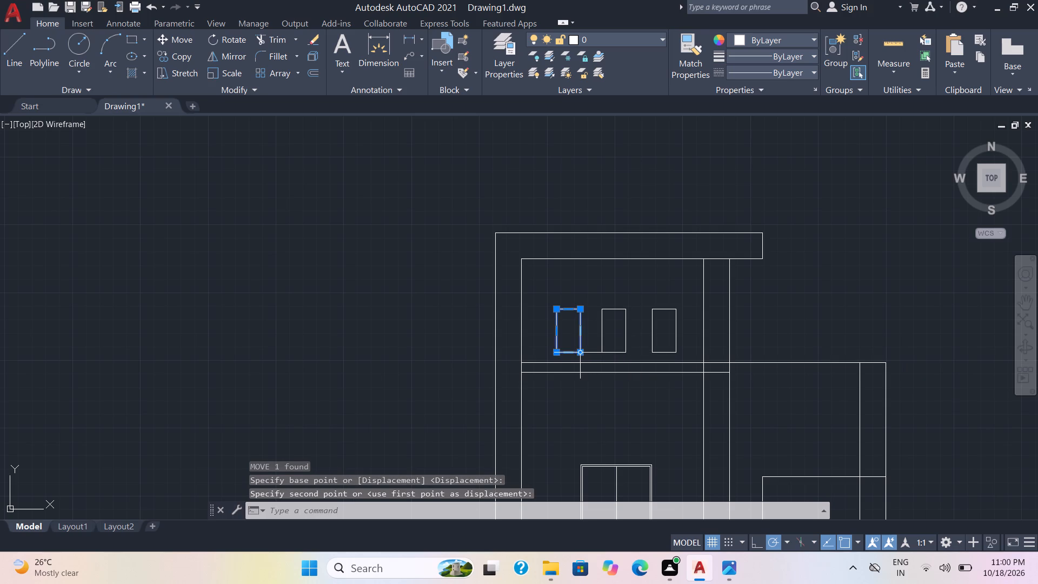
key("m")
key("Return")
left_click_drag(578, 351, 573, 353)
left_click(573, 353)
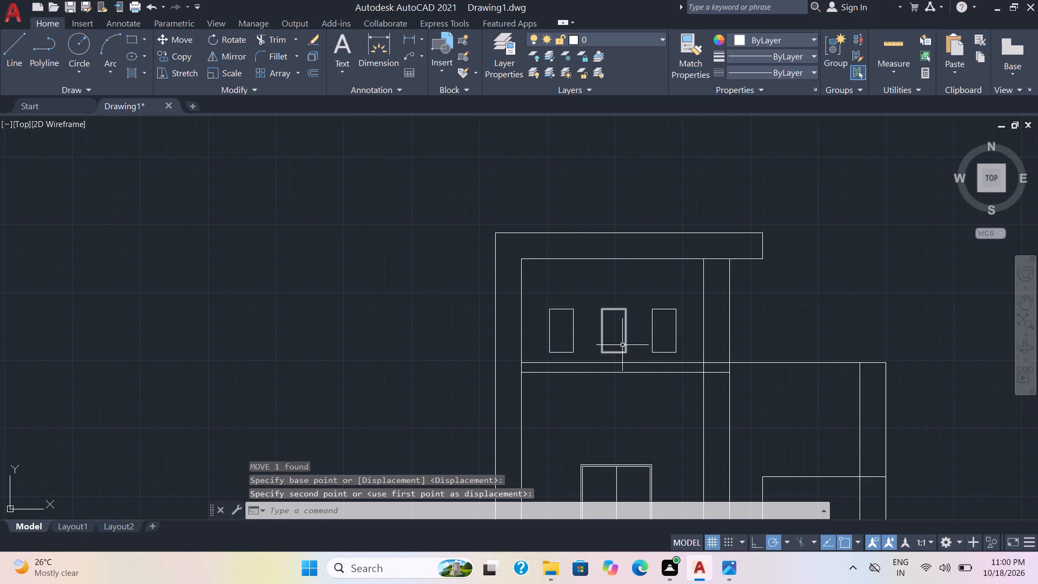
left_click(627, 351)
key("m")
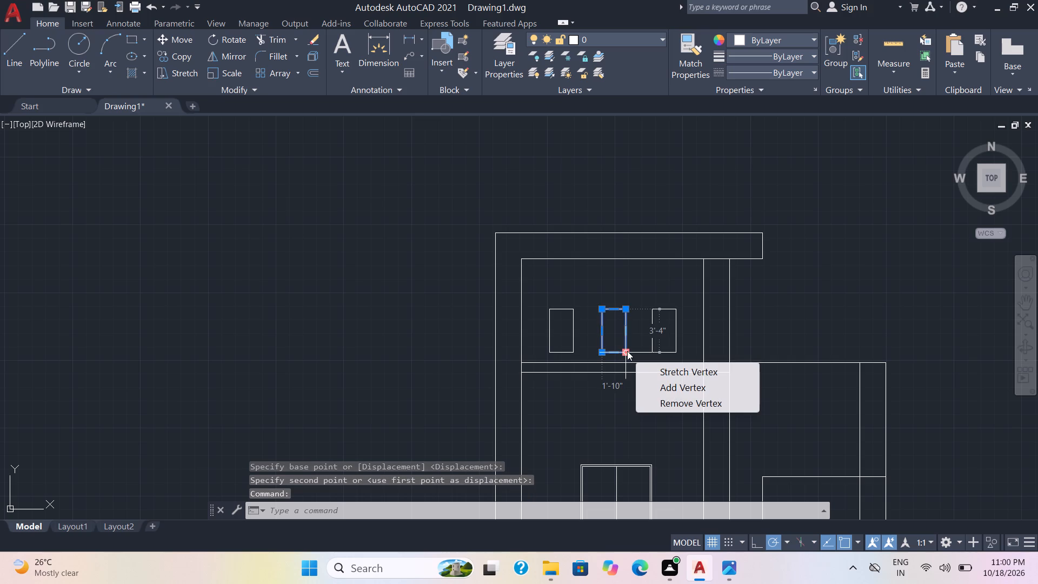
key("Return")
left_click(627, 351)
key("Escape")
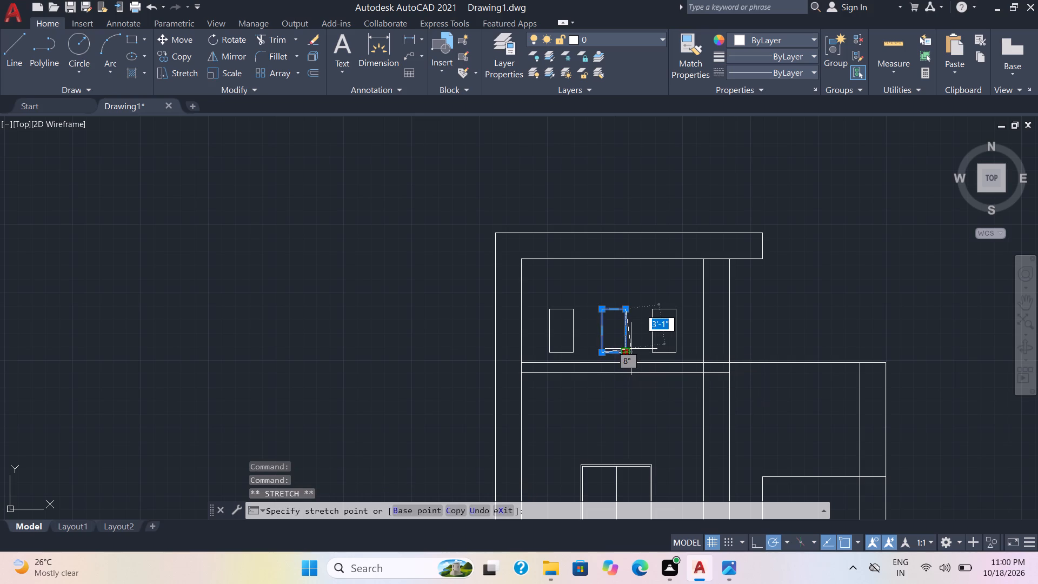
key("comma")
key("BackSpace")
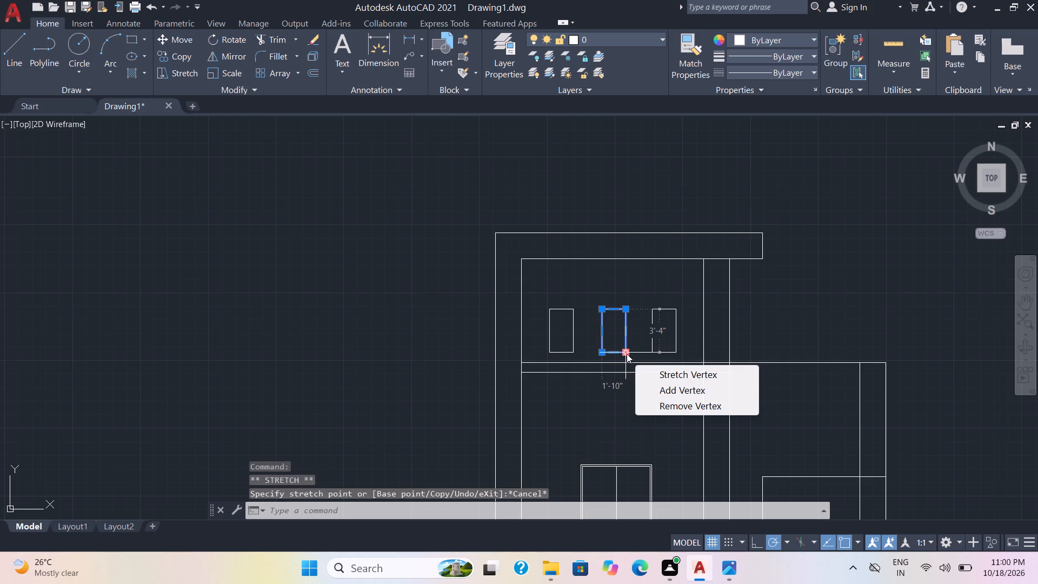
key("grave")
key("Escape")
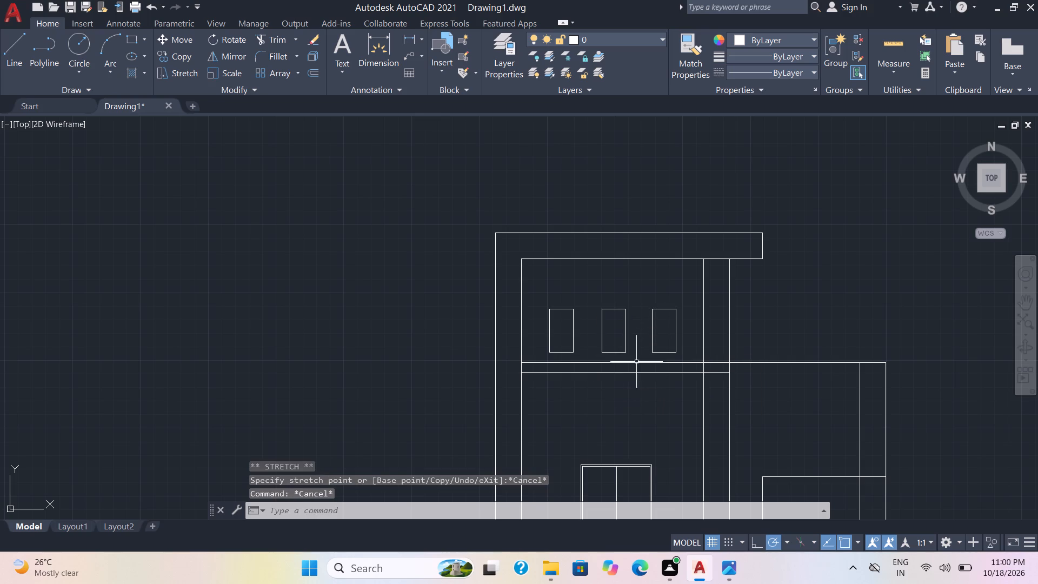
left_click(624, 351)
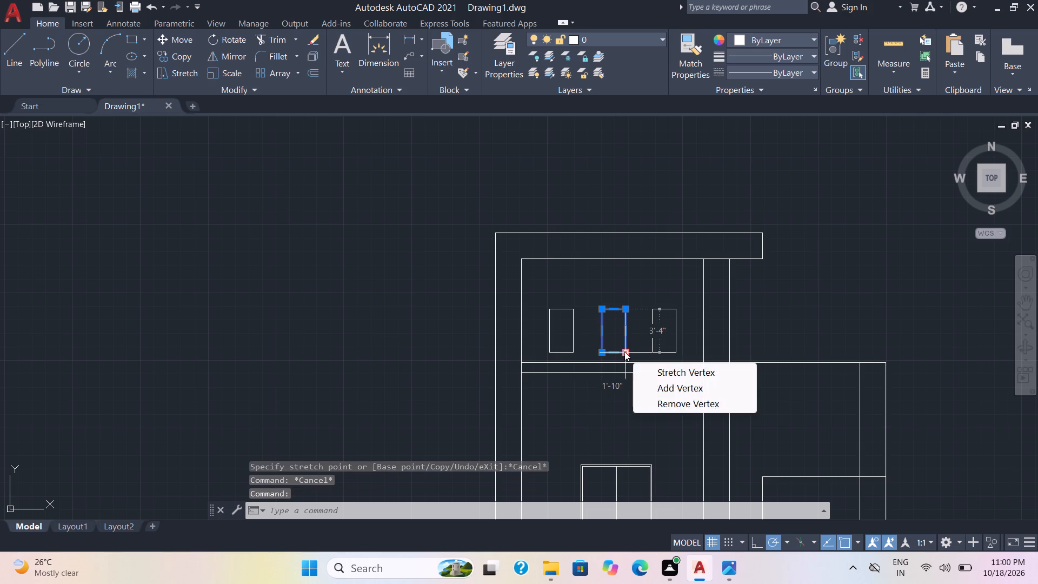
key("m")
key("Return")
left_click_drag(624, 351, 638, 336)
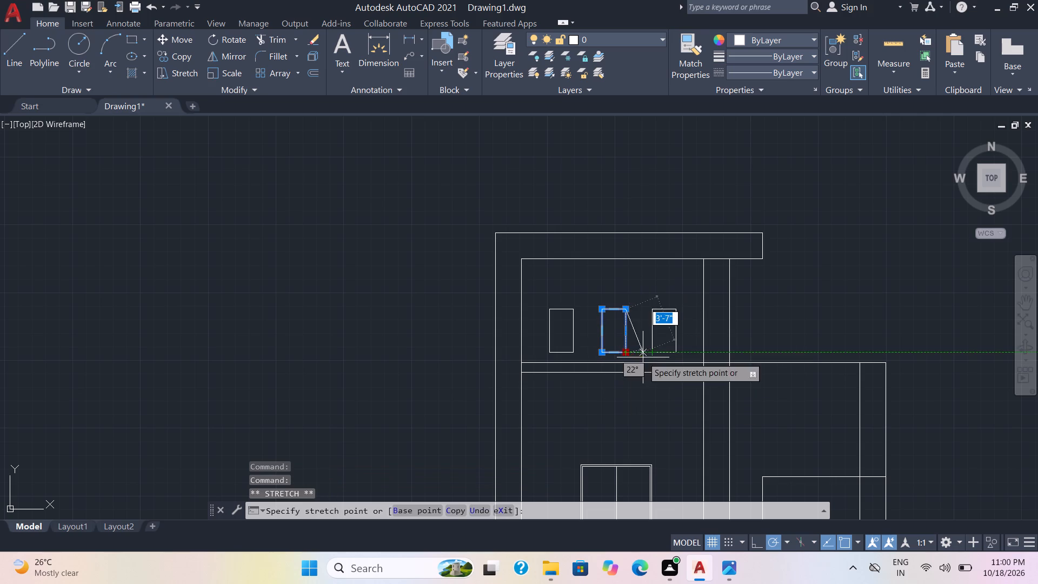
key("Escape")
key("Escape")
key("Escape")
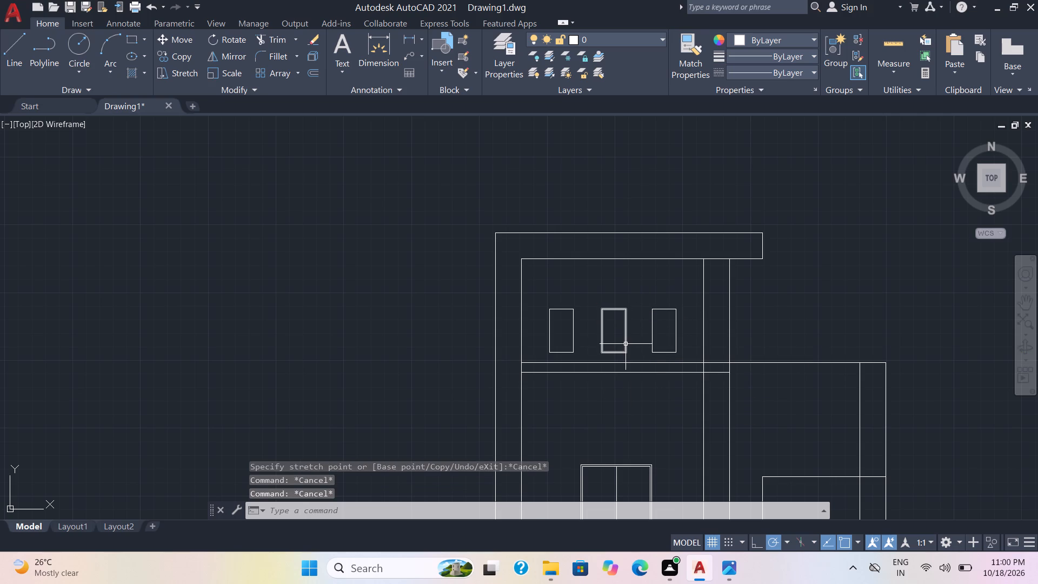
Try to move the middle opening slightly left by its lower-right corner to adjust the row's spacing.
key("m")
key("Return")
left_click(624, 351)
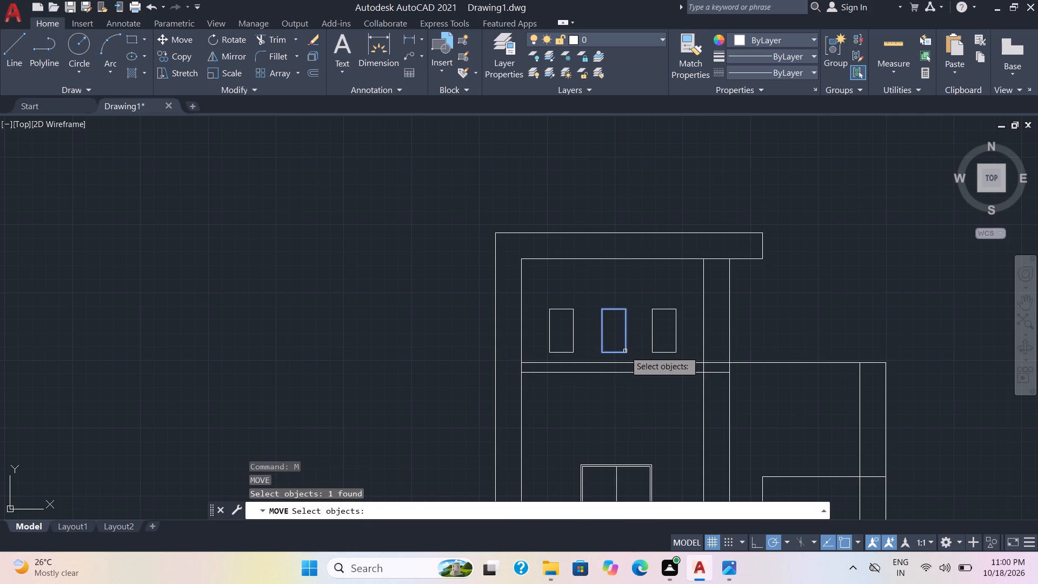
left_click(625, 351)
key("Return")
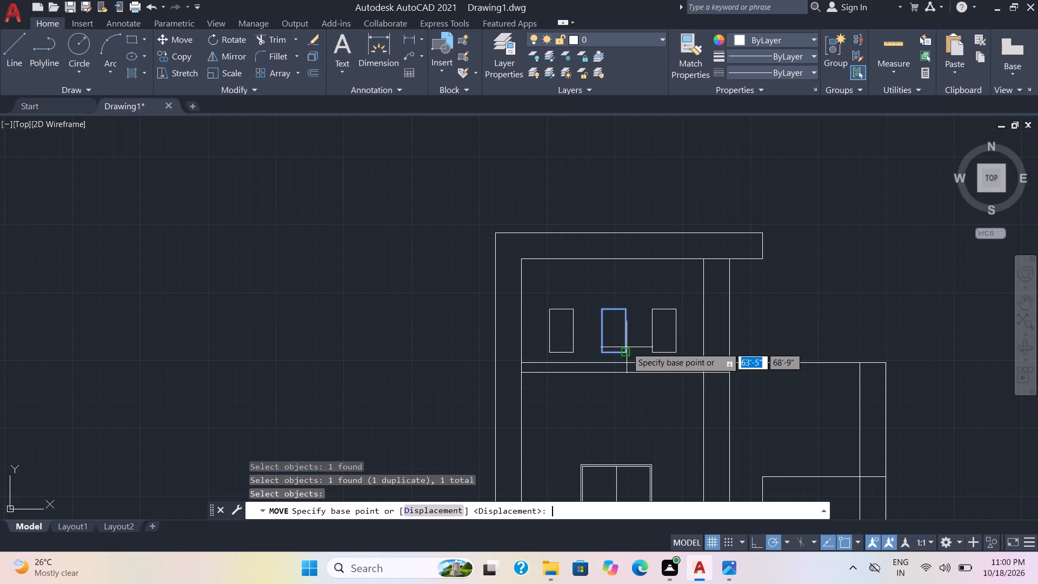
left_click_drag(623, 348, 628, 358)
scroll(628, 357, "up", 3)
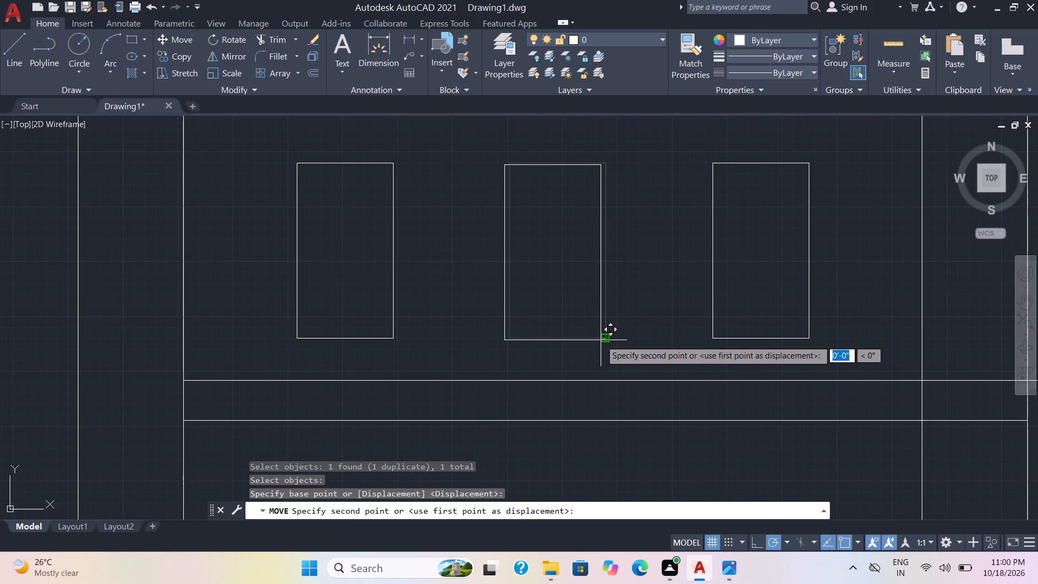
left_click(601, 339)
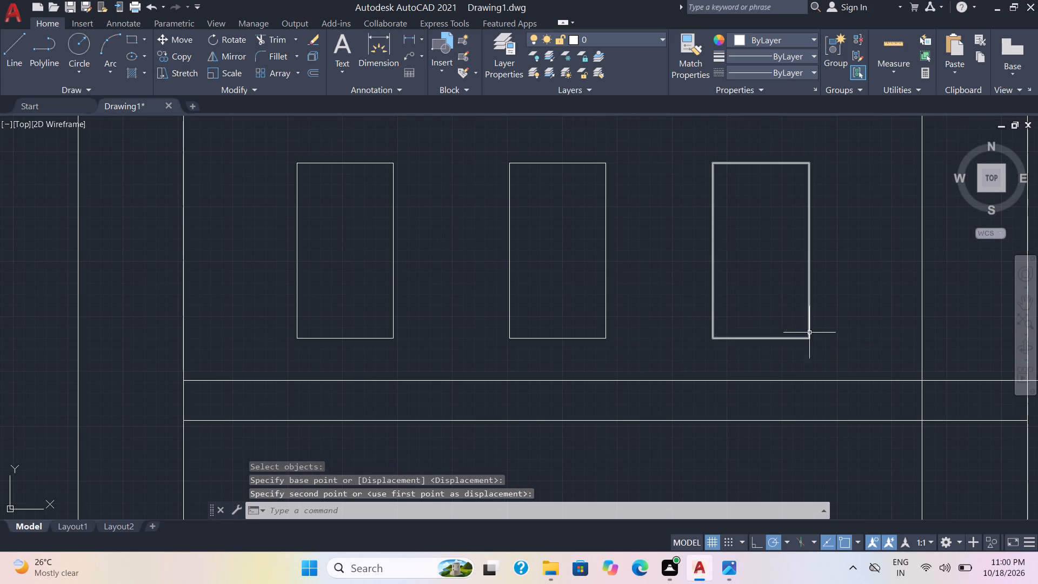
Offset the middle opening's outline 3" inward as an inner frame, overriding the initially entered distance of 4".
scroll(801, 335, "down", 5)
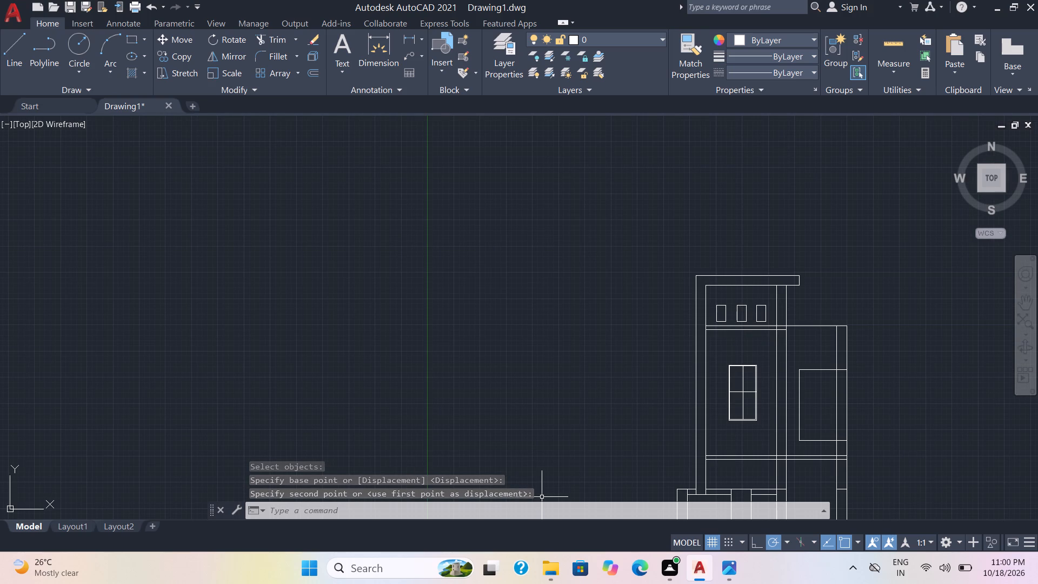
scroll(761, 340, "up", 1)
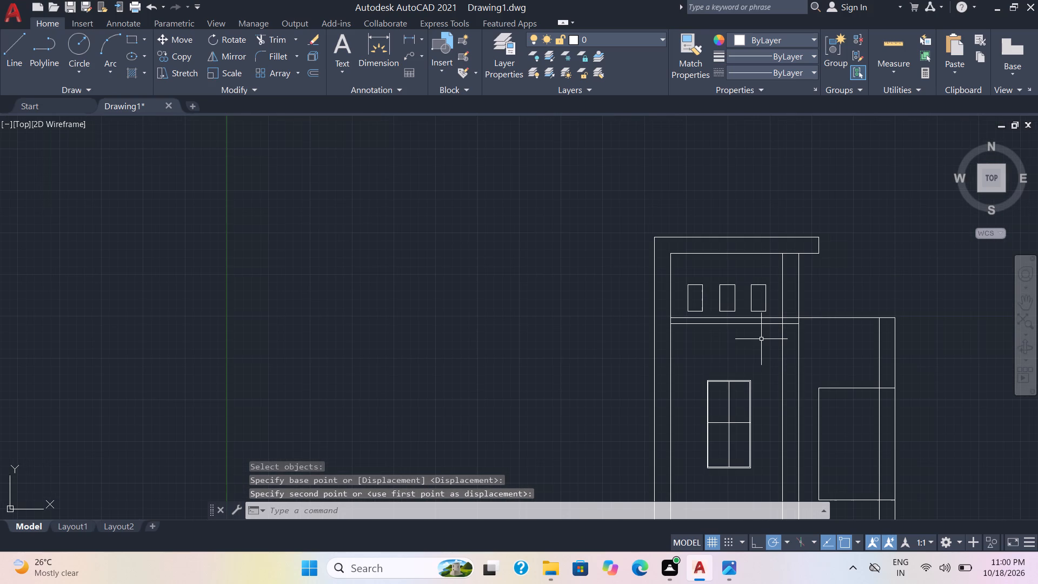
scroll(740, 253, "up", 1)
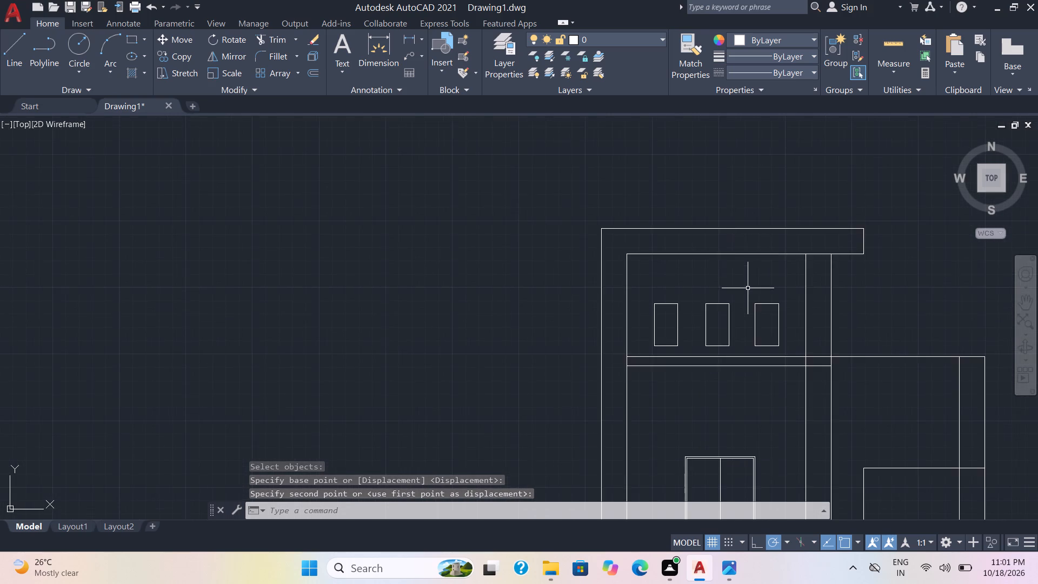
scroll(748, 288, "up", 2)
key("o")
key("Return")
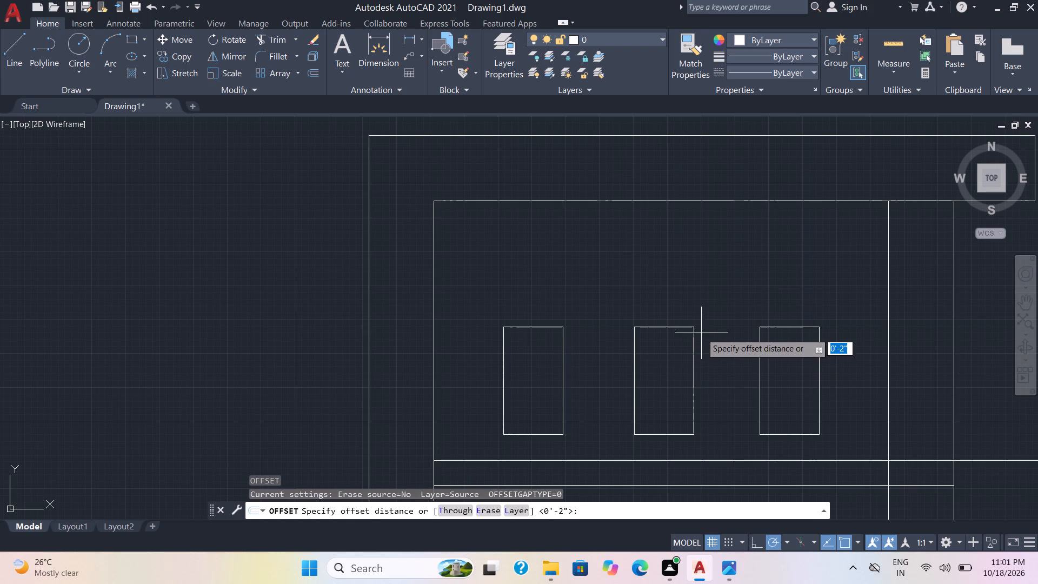
key("4")
key("Return")
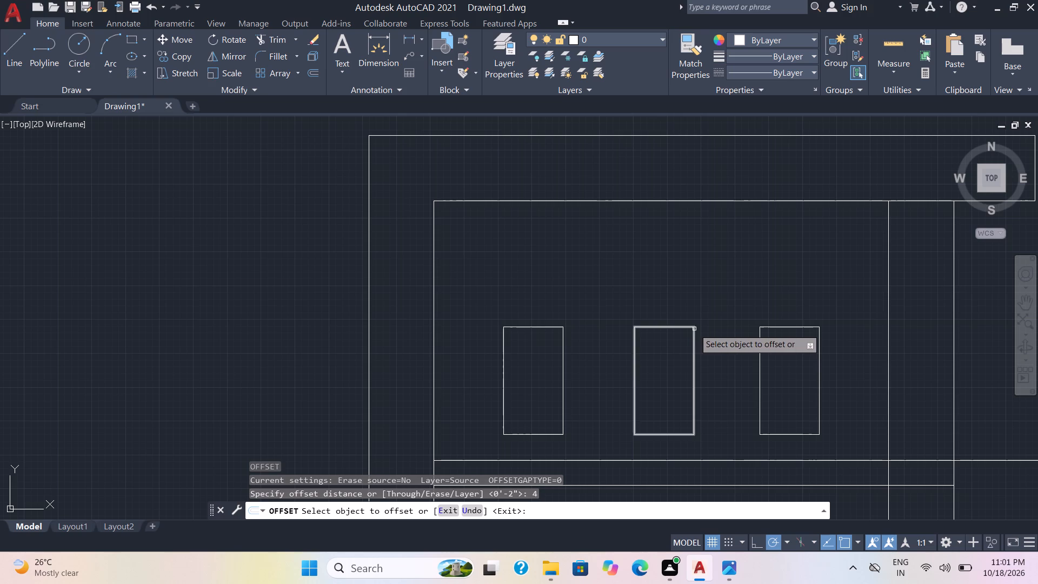
left_click(694, 329)
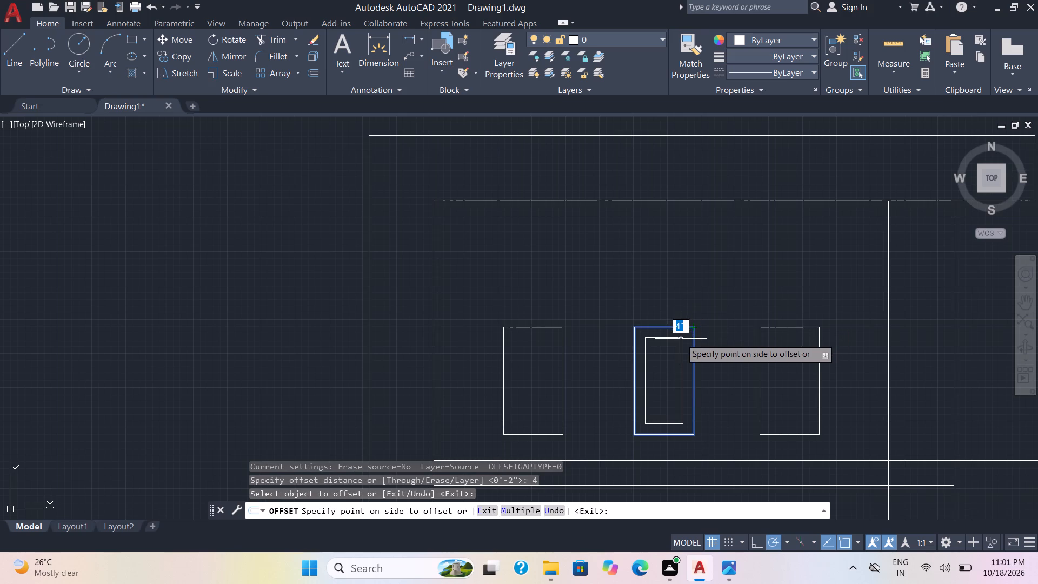
key("3")
key("Return")
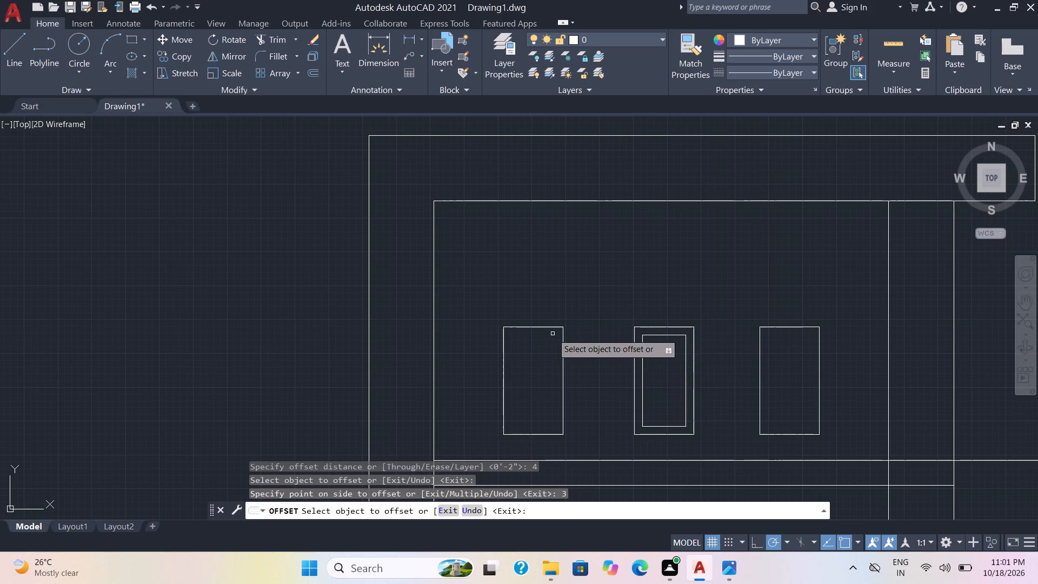
Offset the middle opening's outer outline 2" inward.
left_click(686, 328)
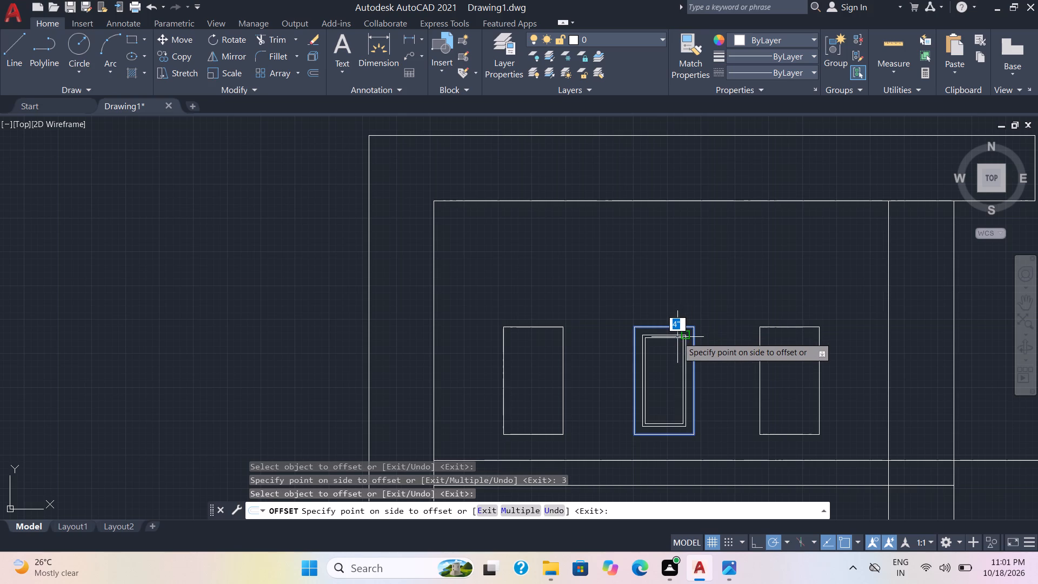
key("2")
key("Return")
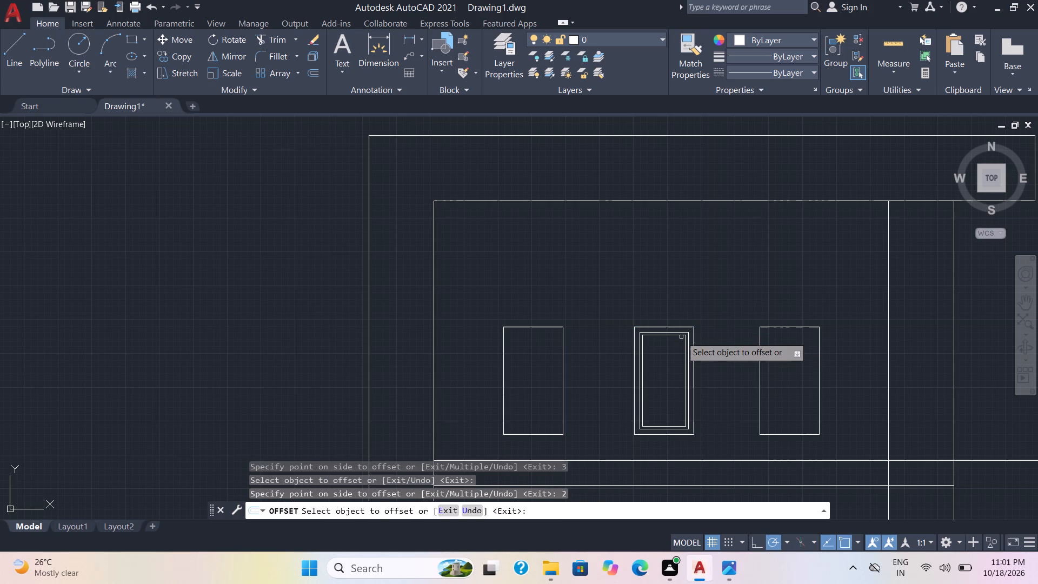
left_click(704, 320)
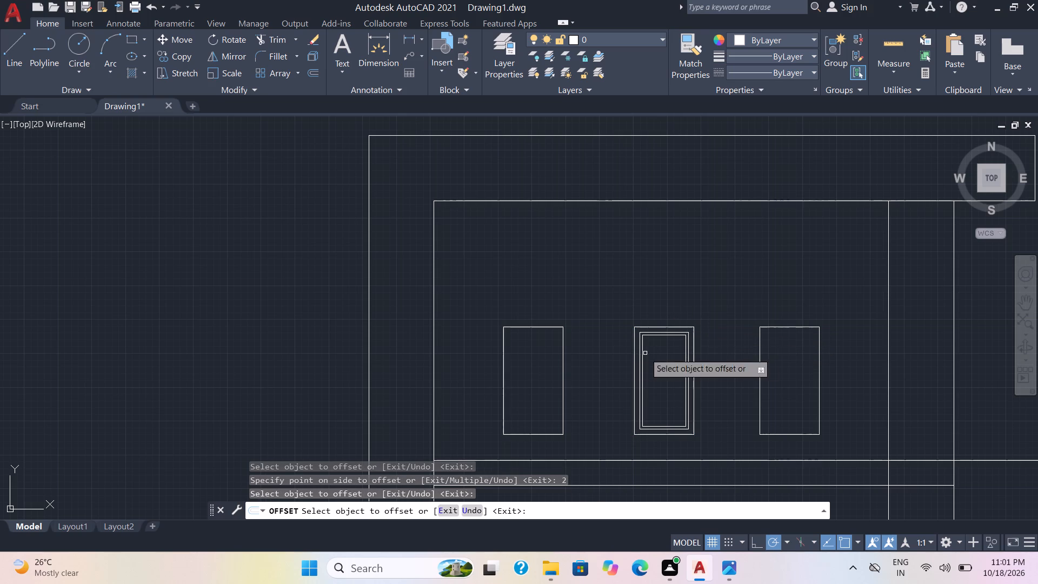
Offset the left opening's outline 2" inward as its inner frame.
left_click(554, 327)
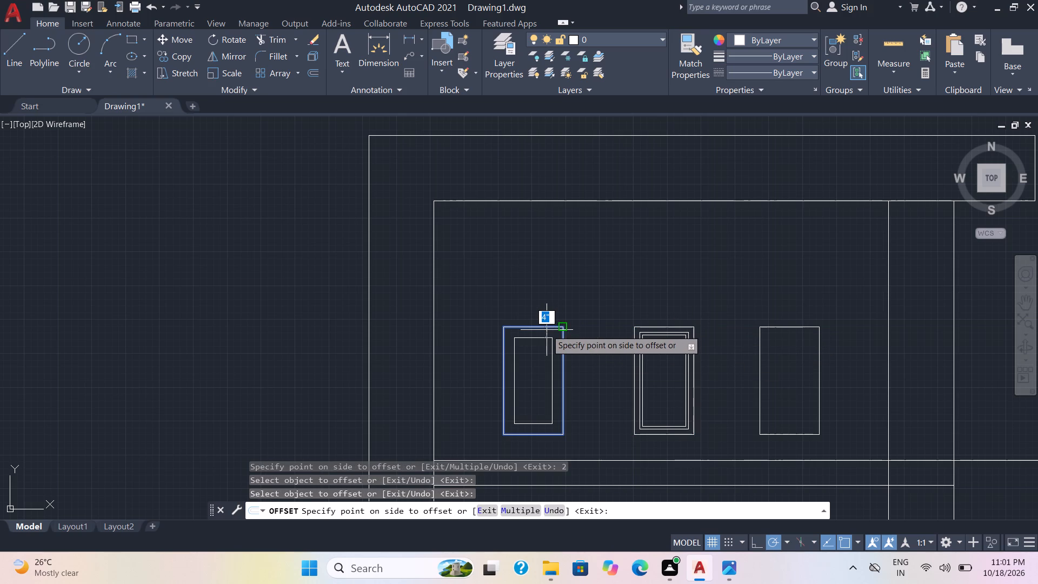
type("2'")
key("Return")
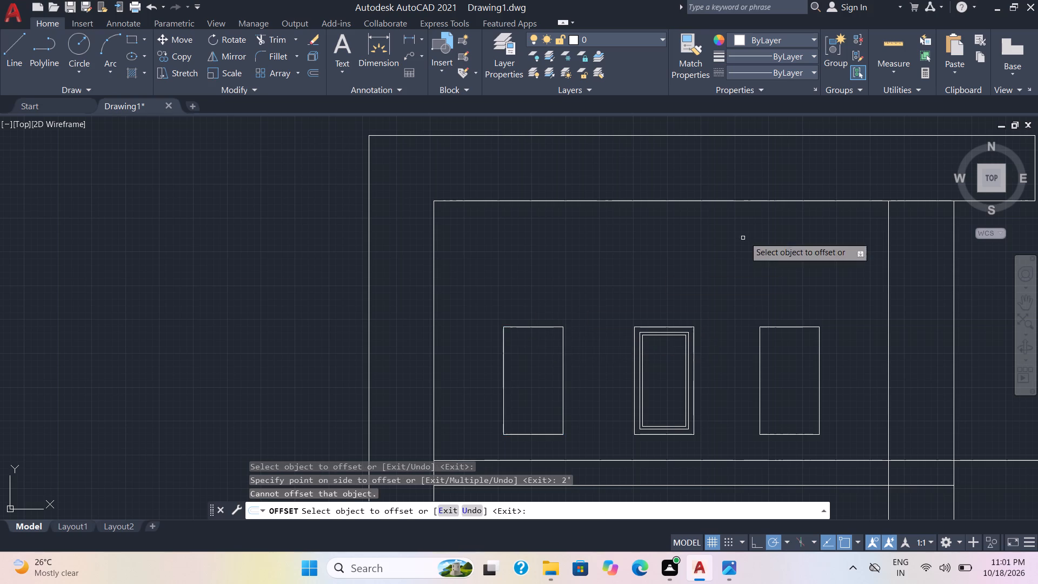
left_click(553, 329)
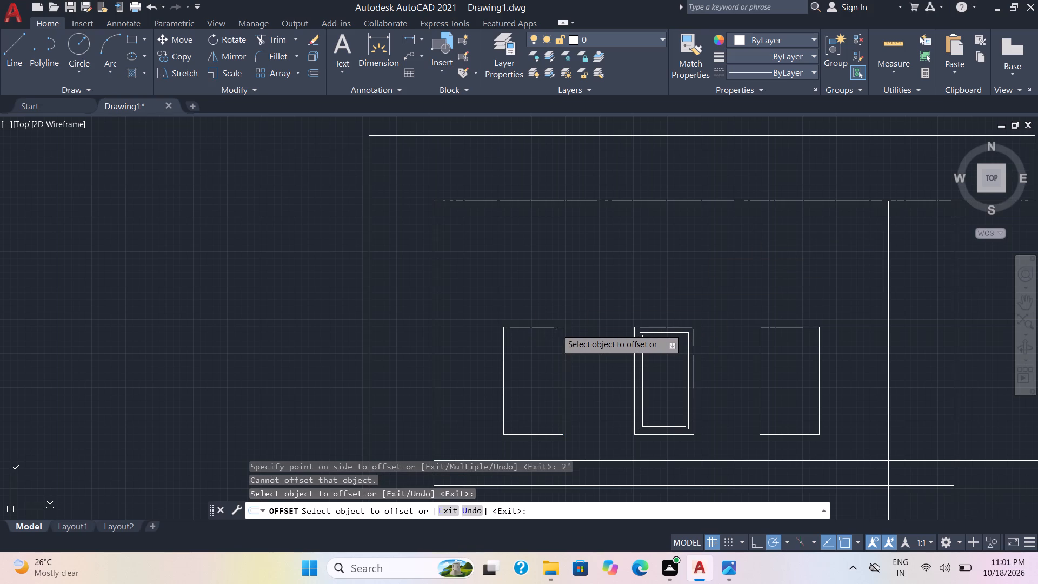
left_click(558, 327)
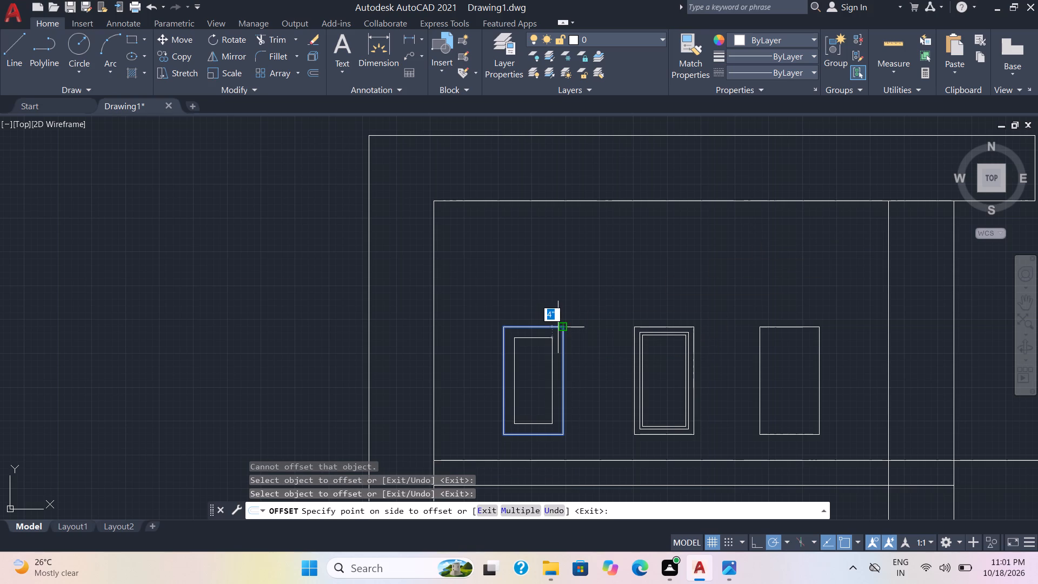
key("2")
key("Return")
left_click(558, 327)
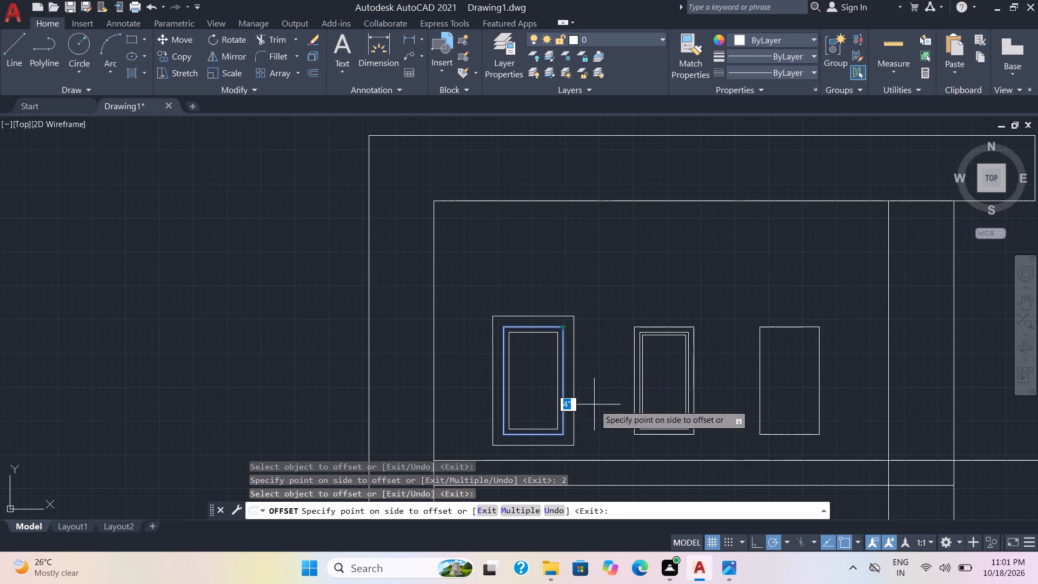
key("Escape")
Offset the right opening's outline 2" inward as its inner frame.
key("space")
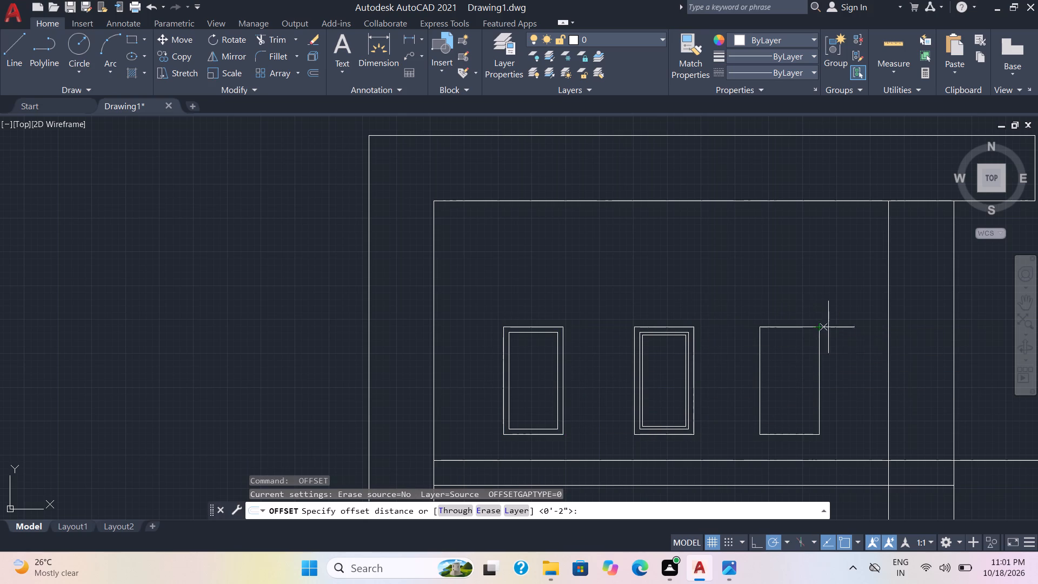
key("2")
key("Return")
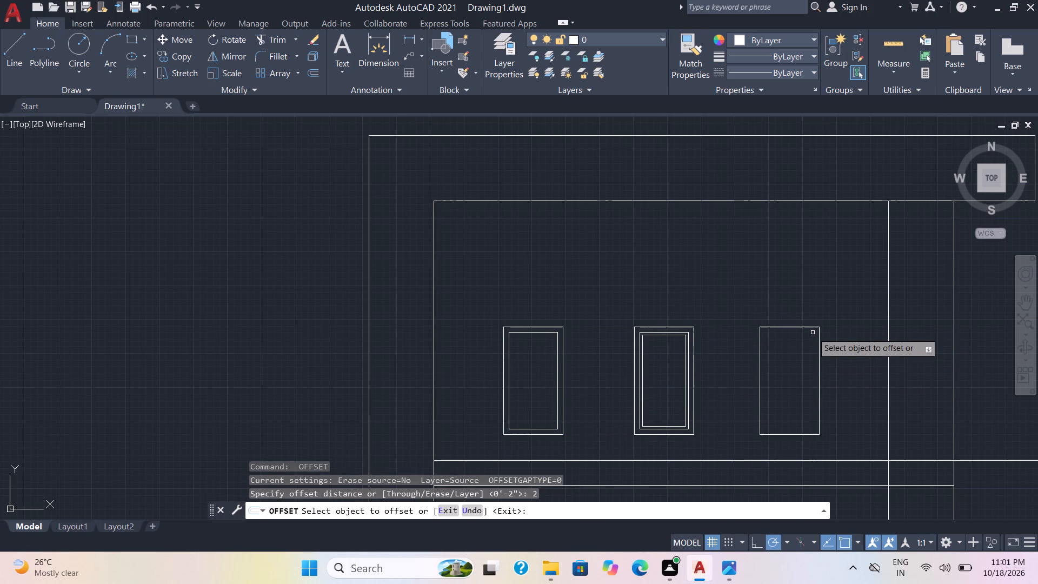
left_click(815, 328)
left_click(802, 343)
Trim away all sides of the innermost 3" frame in the middle opening, keeping only the 2" frame.
scroll(799, 343, "down", 2)
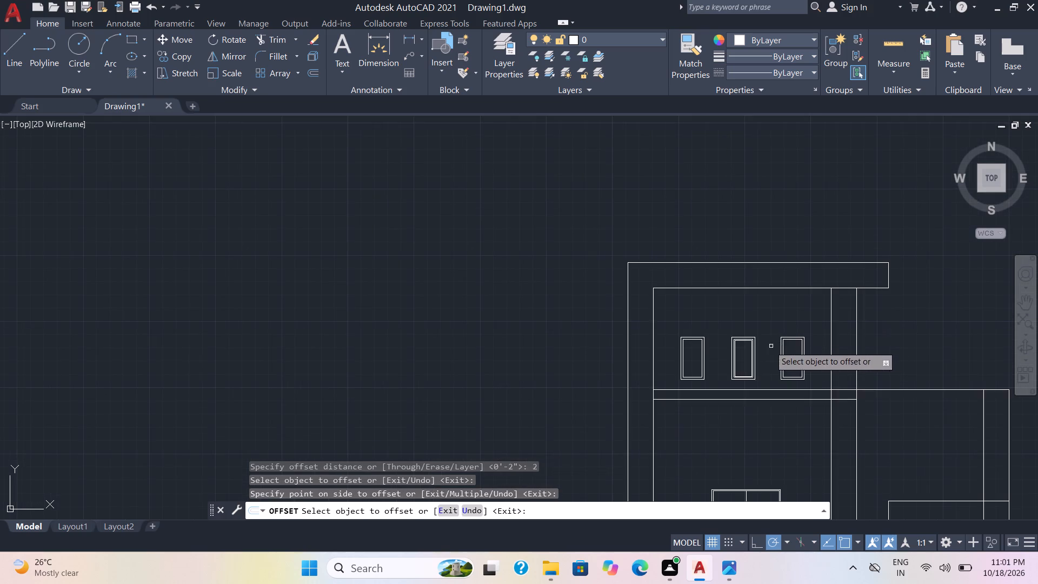
scroll(717, 350, "up", 6)
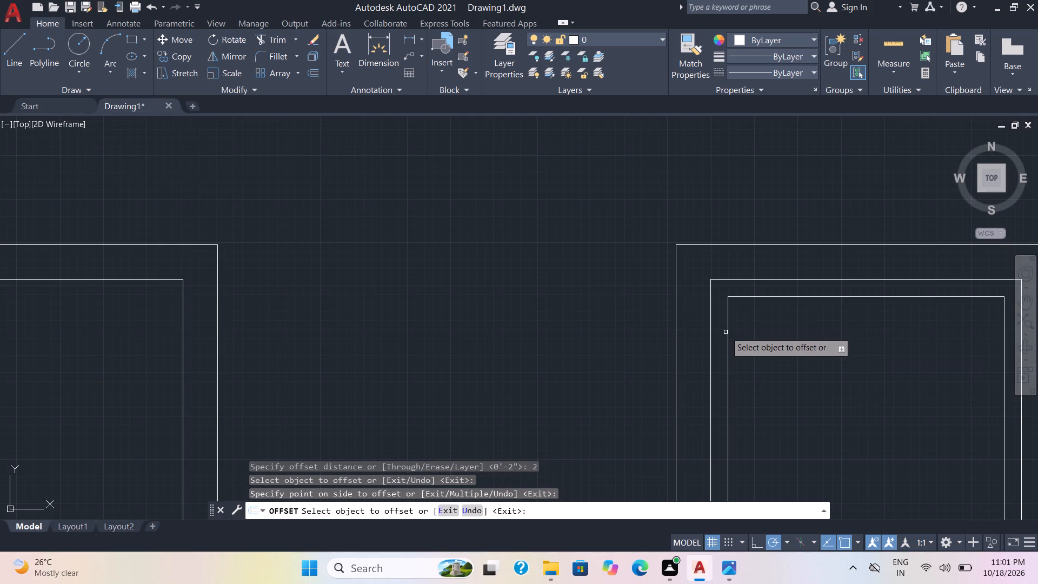
left_click(728, 337)
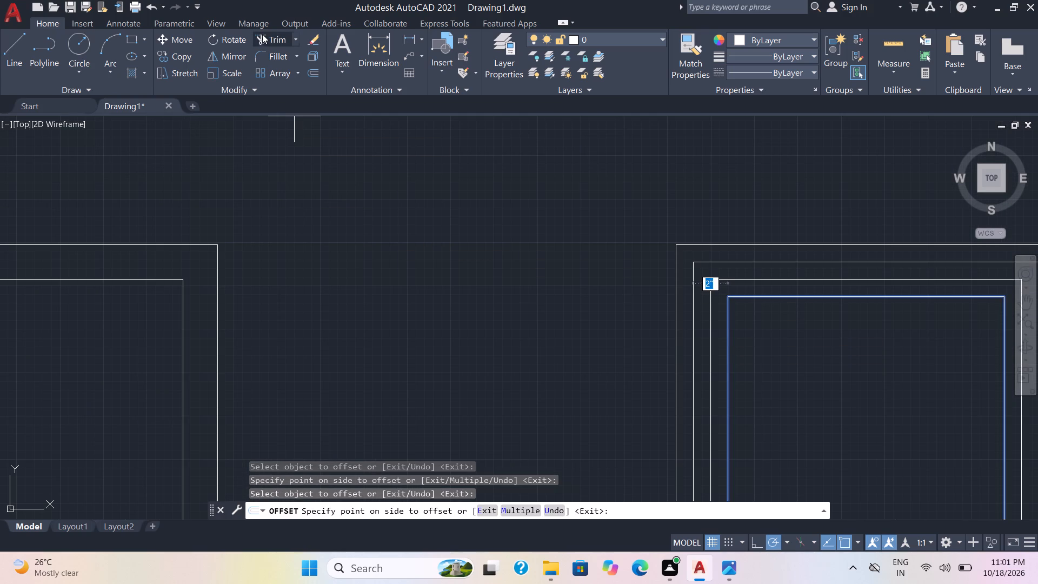
left_click(263, 35)
left_click_drag(784, 287, 725, 406)
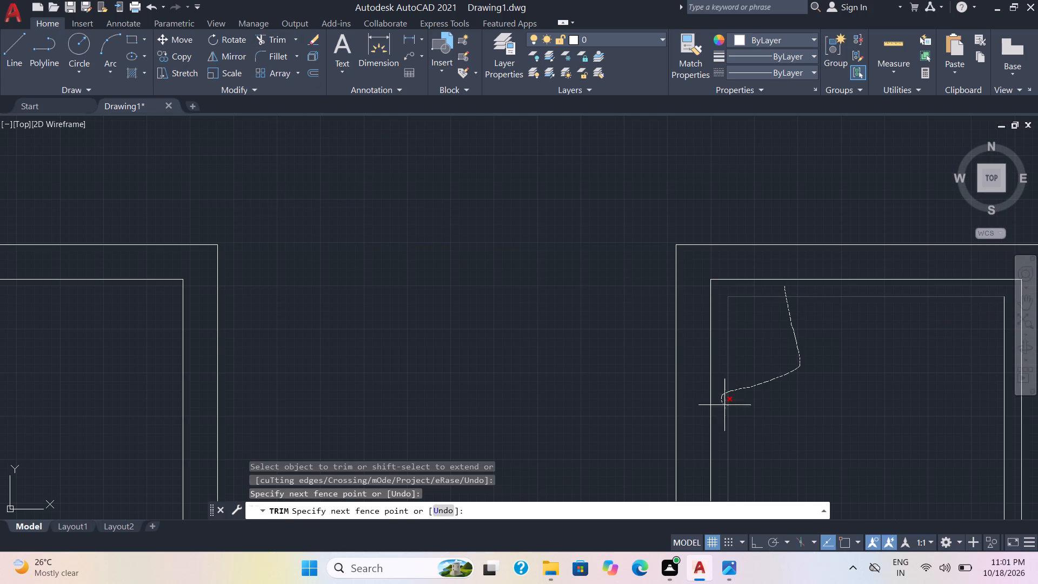
left_click_drag(725, 406, 908, 509)
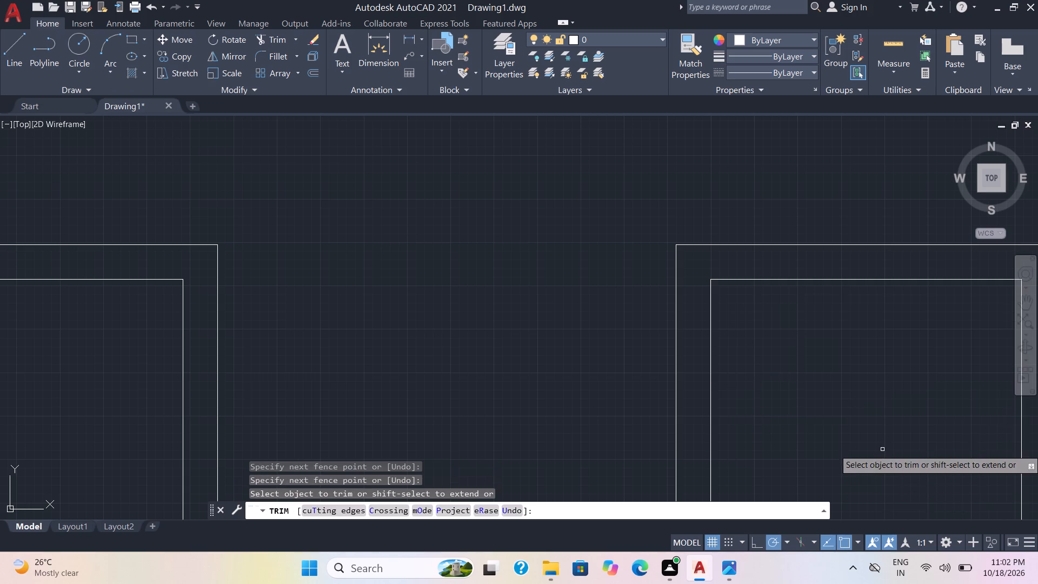
scroll(881, 425, "down", 4)
middle_click_drag(882, 386, 866, 233)
scroll(856, 297, "up", 4)
scroll(850, 393, "up", 1)
middle_click_drag(850, 393, 799, 117)
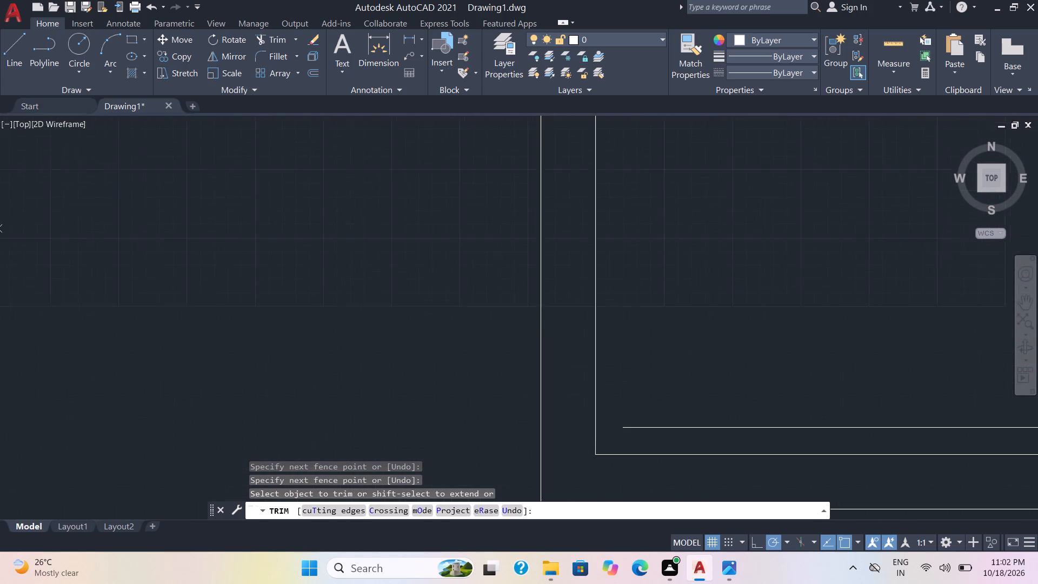
middle_click_drag(799, 117, 798, 139)
left_click_drag(749, 412, 784, 456)
scroll(797, 381, "down", 6)
middle_click_drag(807, 333, 763, 328)
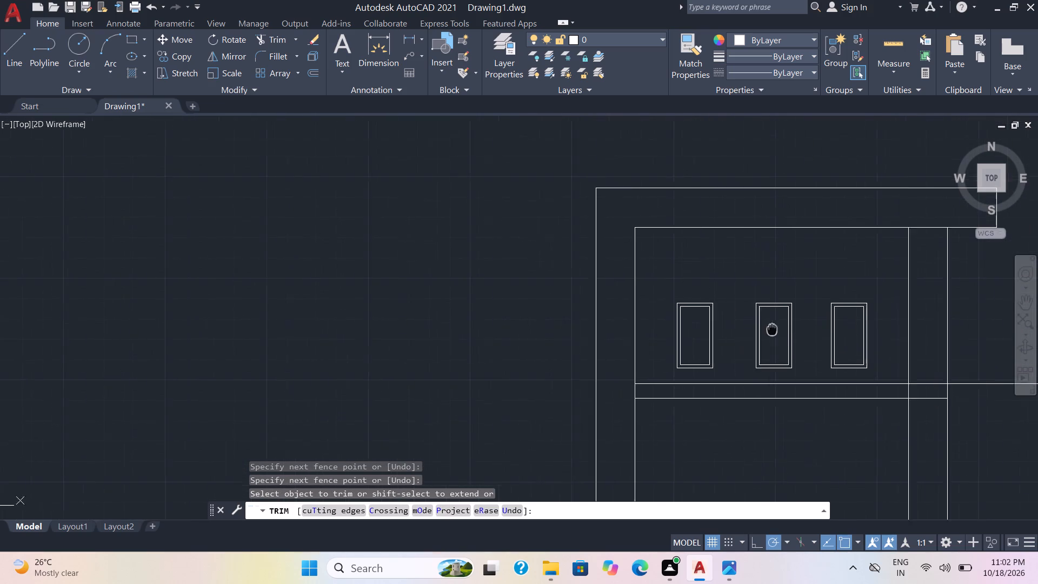
middle_click_drag(763, 328, 698, 321)
key("Escape")
scroll(801, 360, "up", 1)
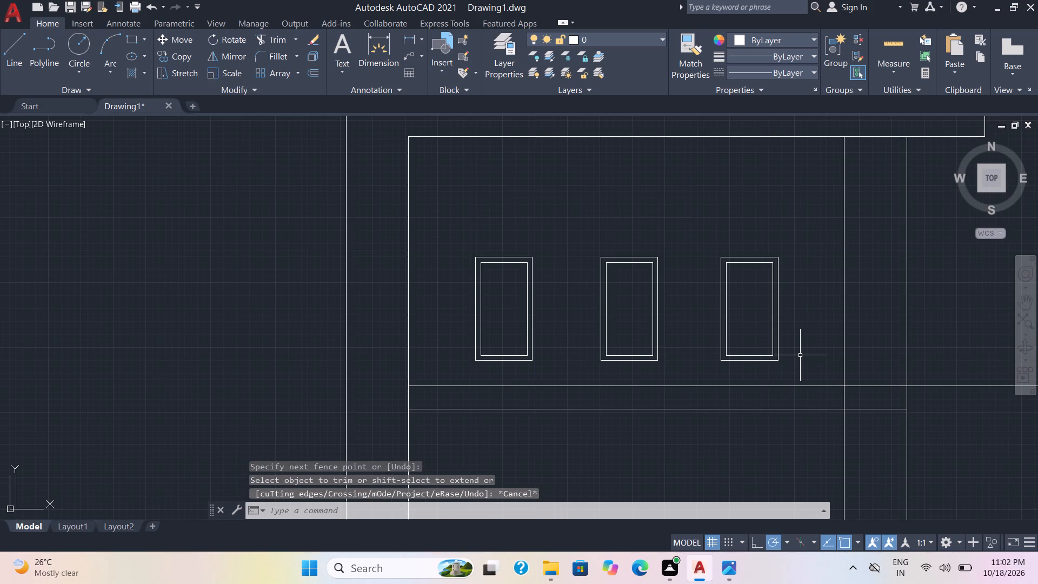
Save the drawing as "Modern Two-Story House Front Elevation Design" in the Drawings folder inside Internship on drive D.
key("ctrl+s")
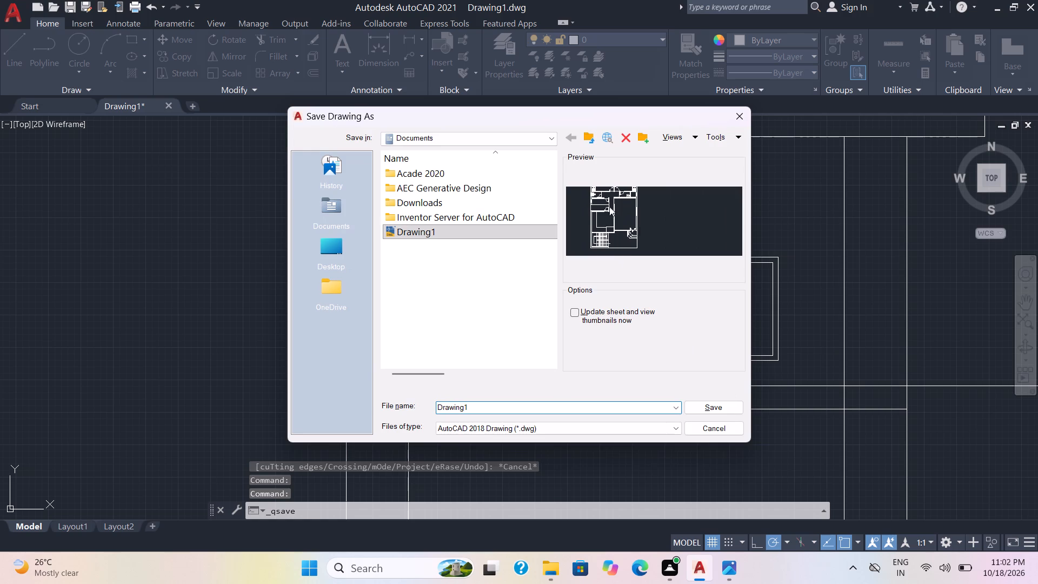
left_click(316, 253)
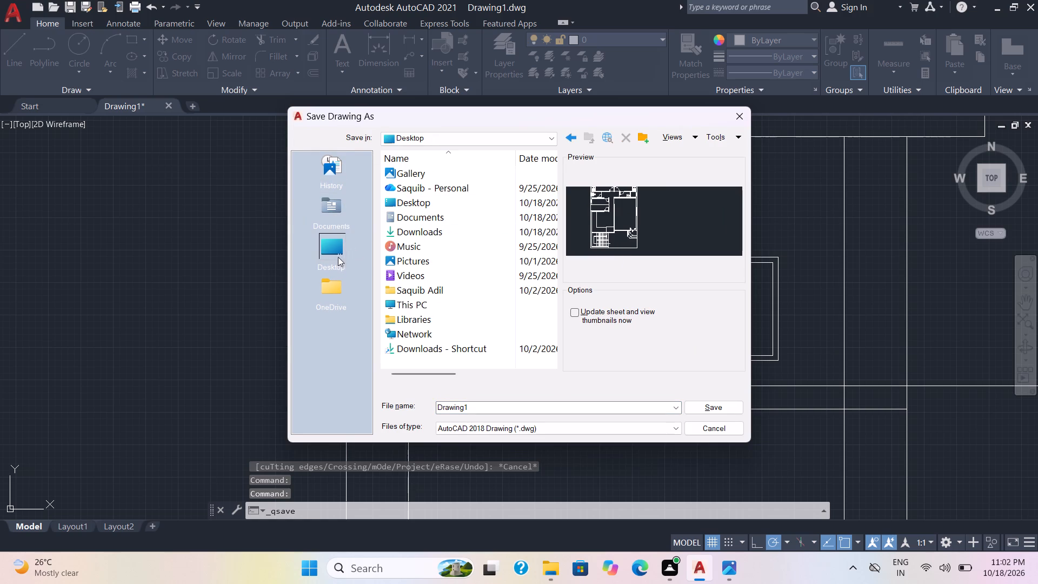
left_click(325, 290)
left_click(334, 202)
left_click(334, 166)
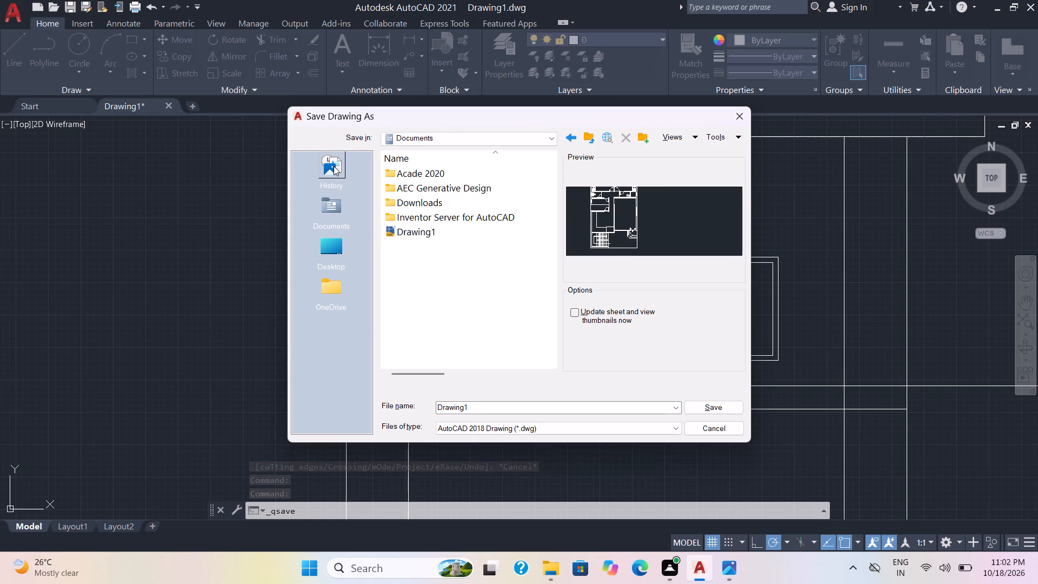
left_click(330, 204)
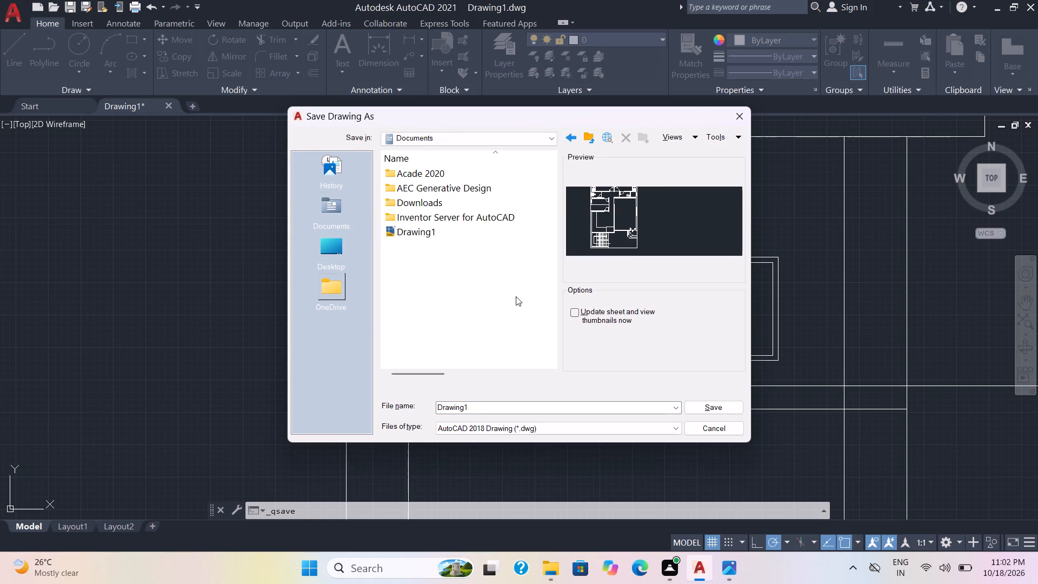
double_click(325, 248)
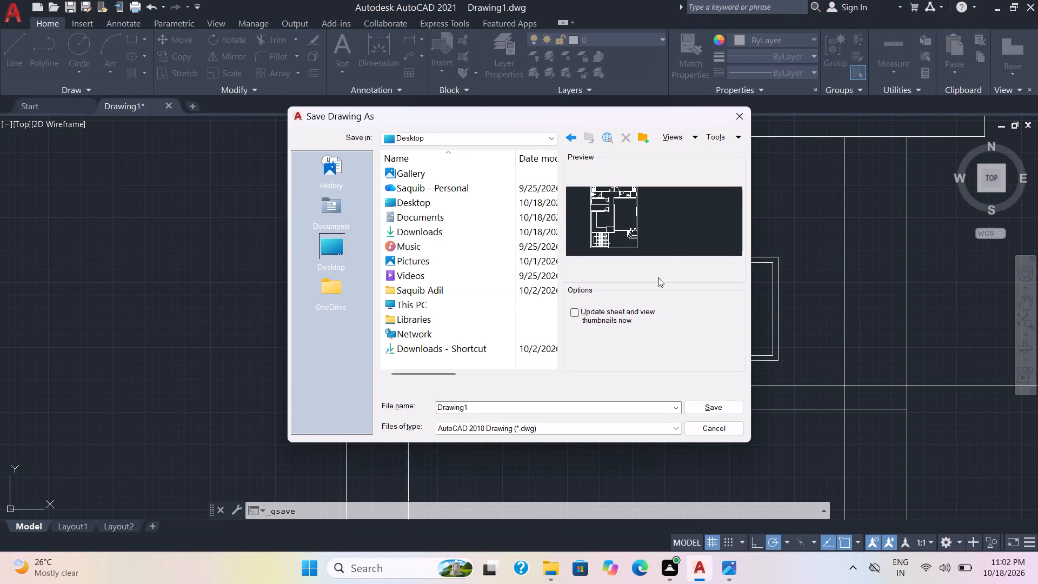
double_click(433, 304)
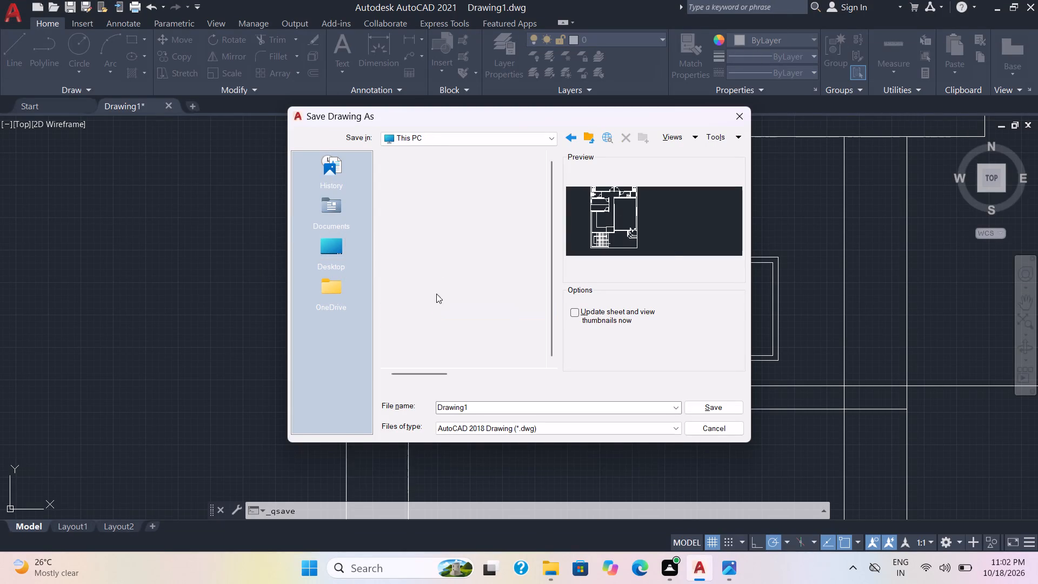
left_click(440, 196)
left_click(440, 196)
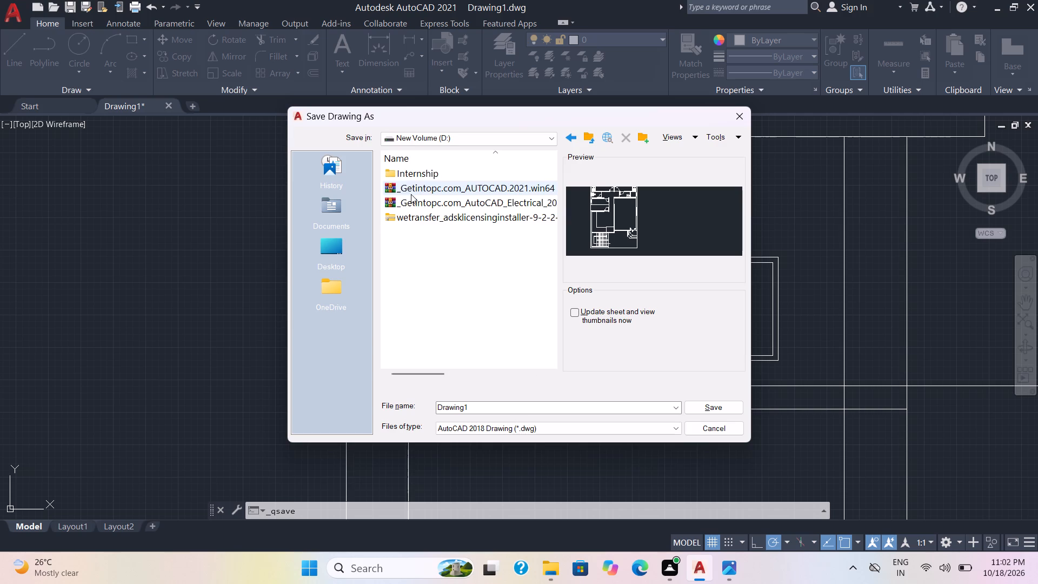
double_click(423, 173)
left_click(413, 176)
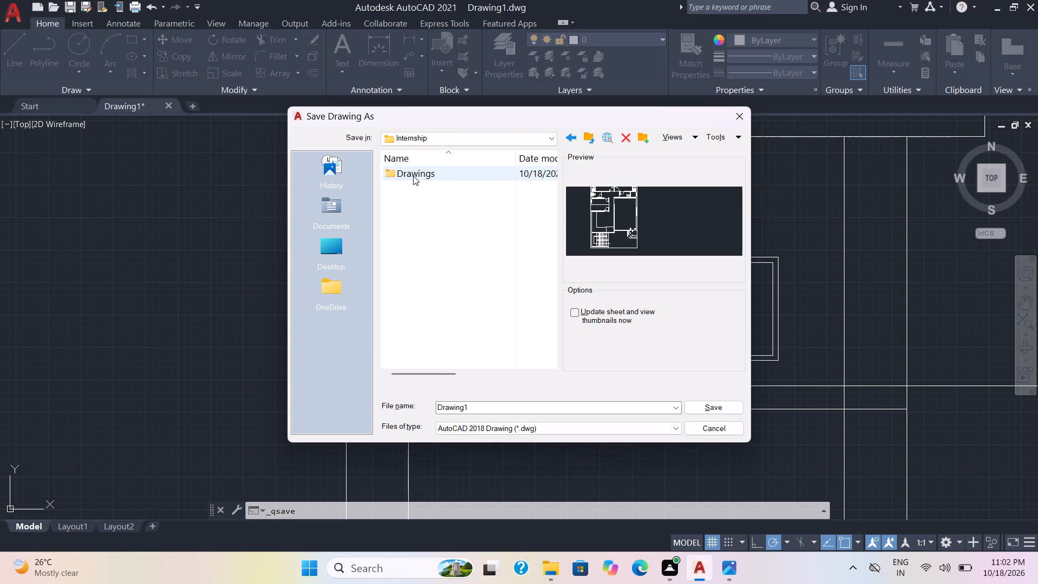
left_click(414, 175)
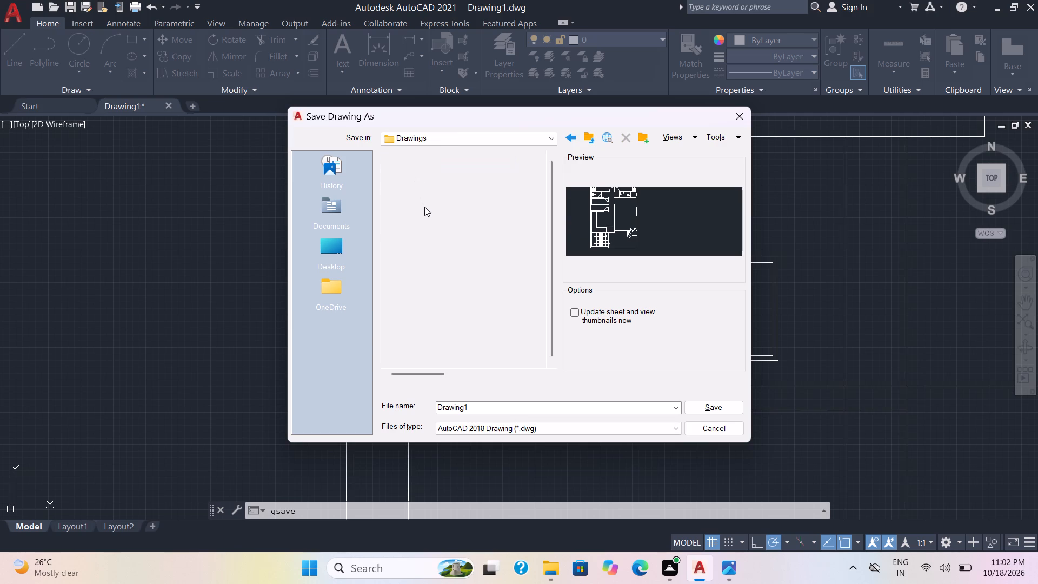
left_click_drag(475, 409, 441, 401)
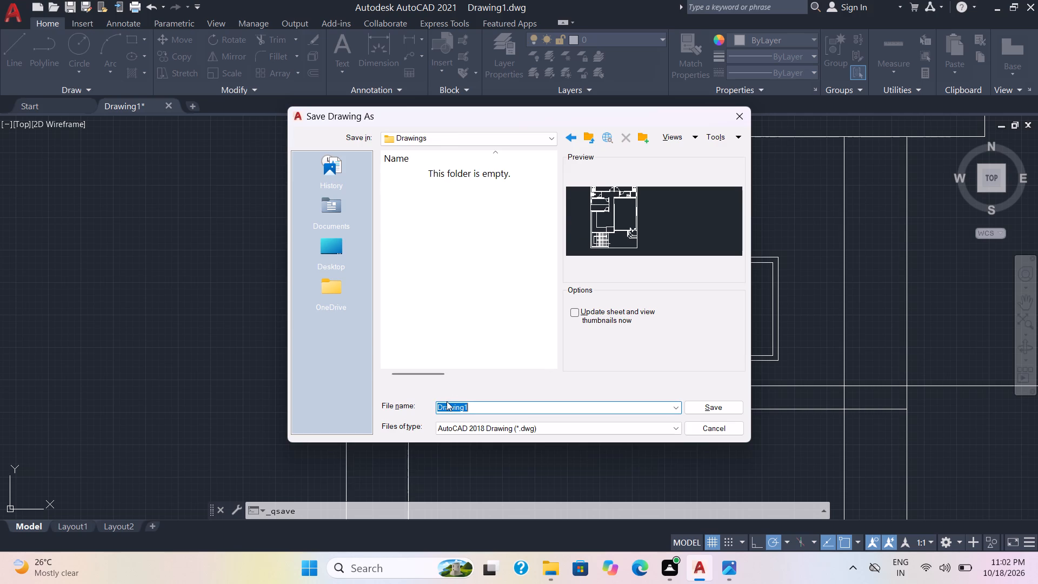
key("ctrl+v")
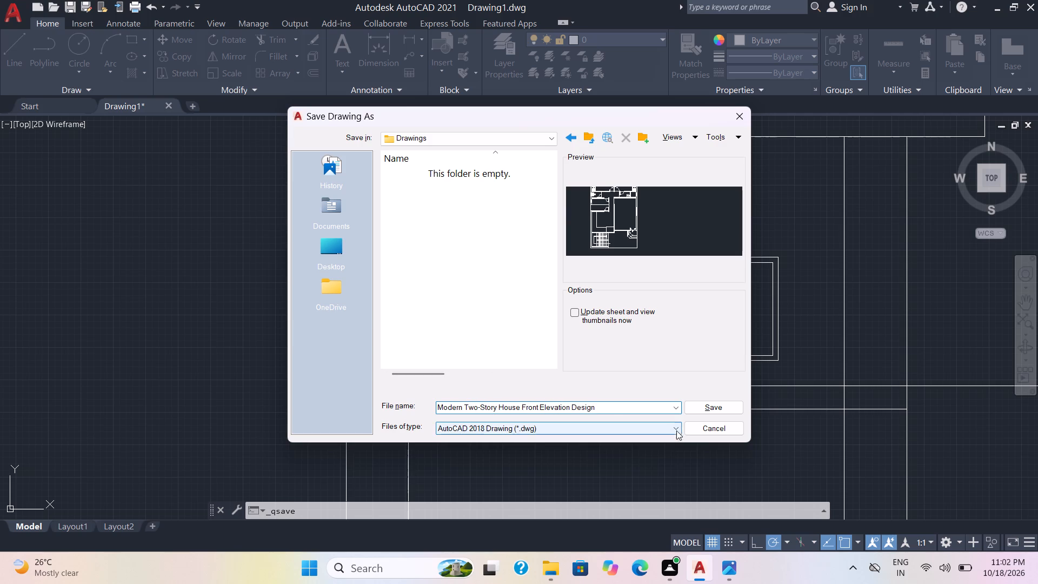
left_click(713, 410)
Look over the elevation from the row of top openings down to the ground-floor base.
scroll(712, 410, "down", 3)
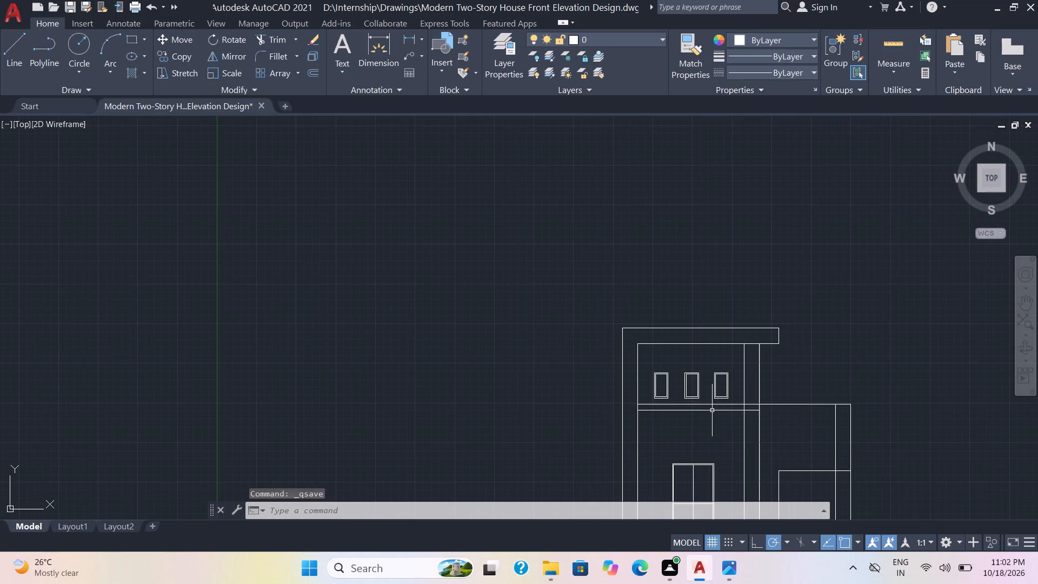
scroll(713, 411, "down", 1)
middle_click_drag(713, 411, 580, 224)
scroll(580, 225, "up", 2)
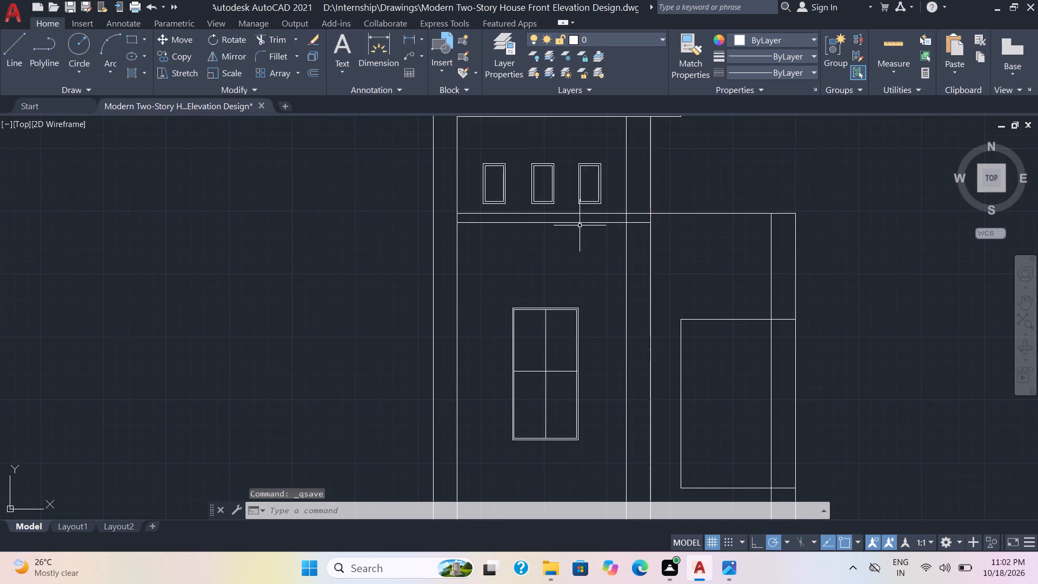
scroll(609, 285, "down", 1)
middle_click_drag(609, 285, 595, 233)
scroll(588, 242, "up", 1)
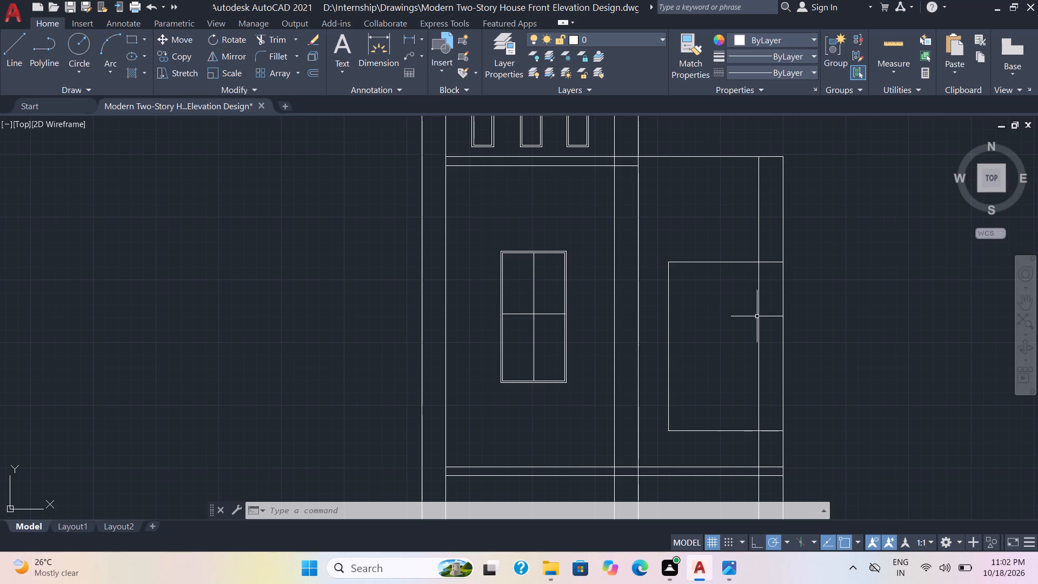
scroll(743, 340, "down", 1)
middle_click_drag(751, 348, 748, 298)
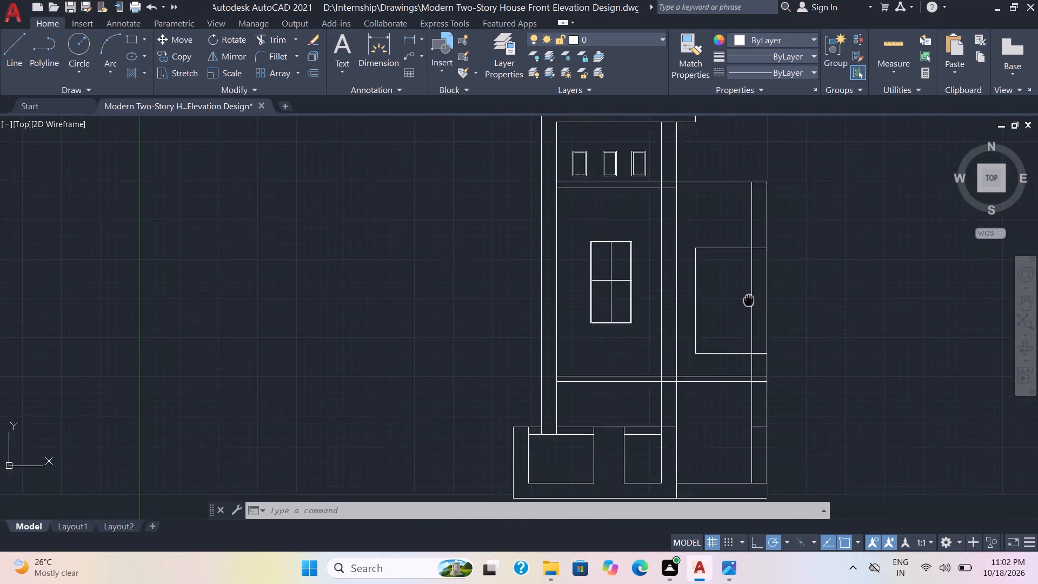
middle_click_drag(748, 298, 737, 223)
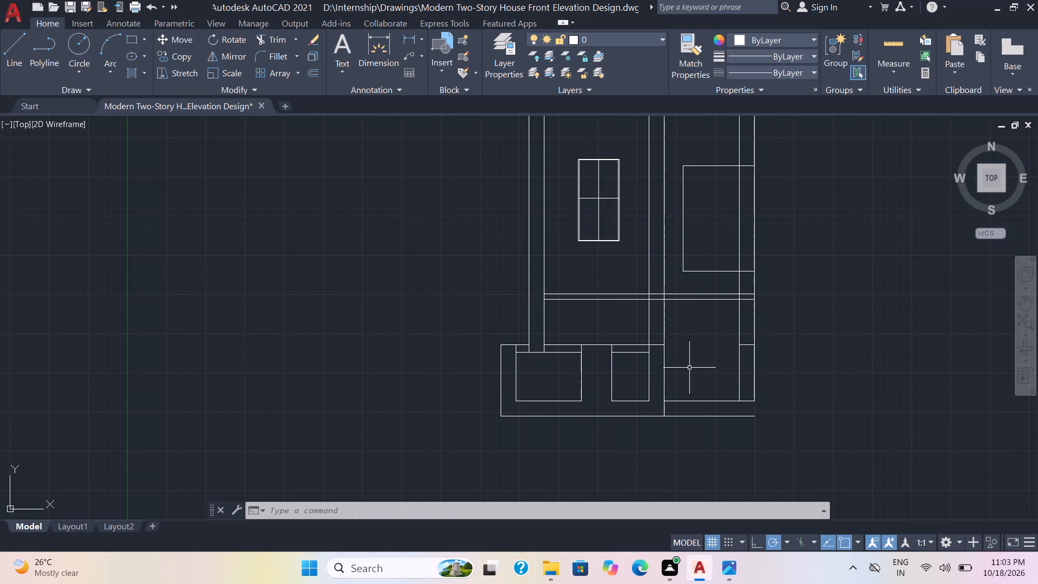
scroll(694, 359, "down", 1)
middle_click_drag(694, 359, 687, 372)
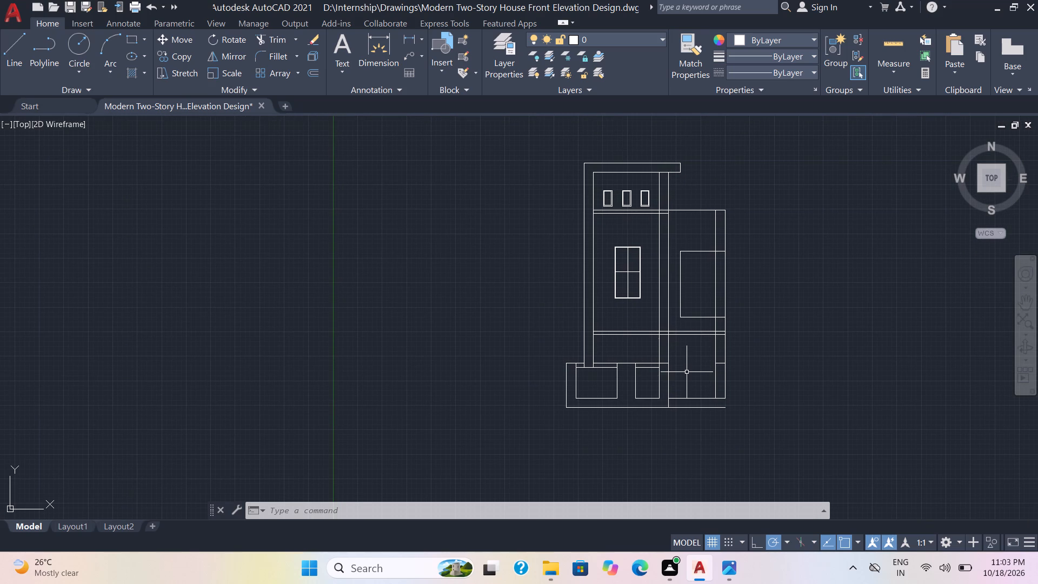
Examine the elevation's right wing, floor band and ground-floor base for lines that need cleaning up.
scroll(689, 292, "up", 2)
middle_click_drag(689, 294, 713, 253)
scroll(689, 294, "down", 1)
scroll(711, 266, "up", 1)
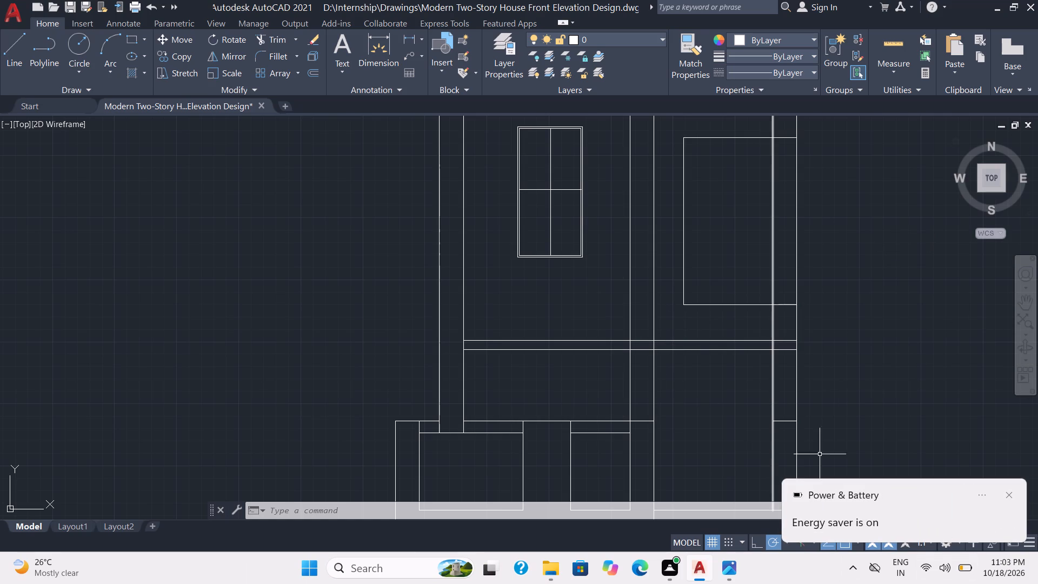
scroll(1037, 583, "up", 1)
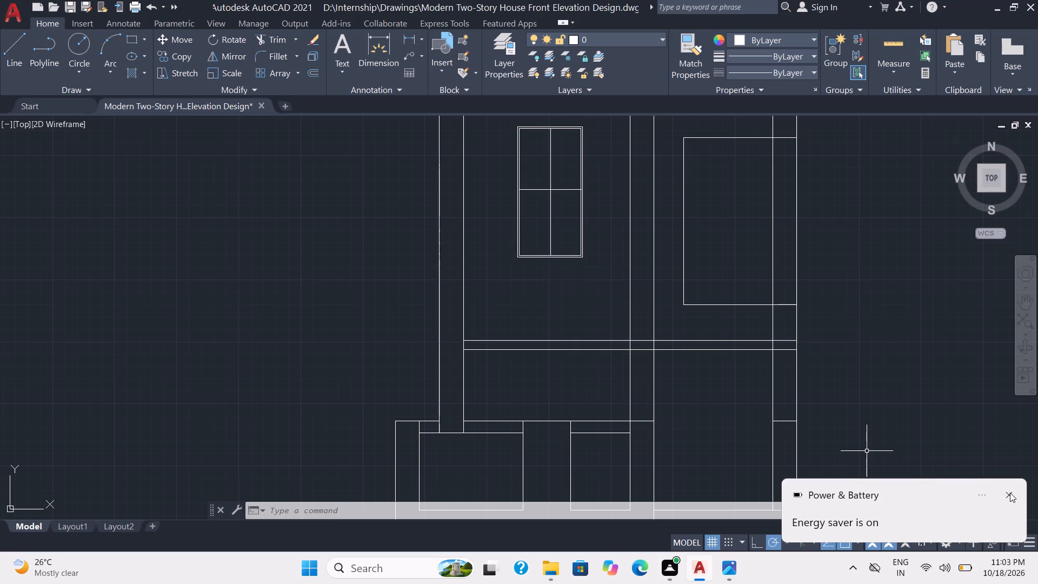
left_click(1010, 493)
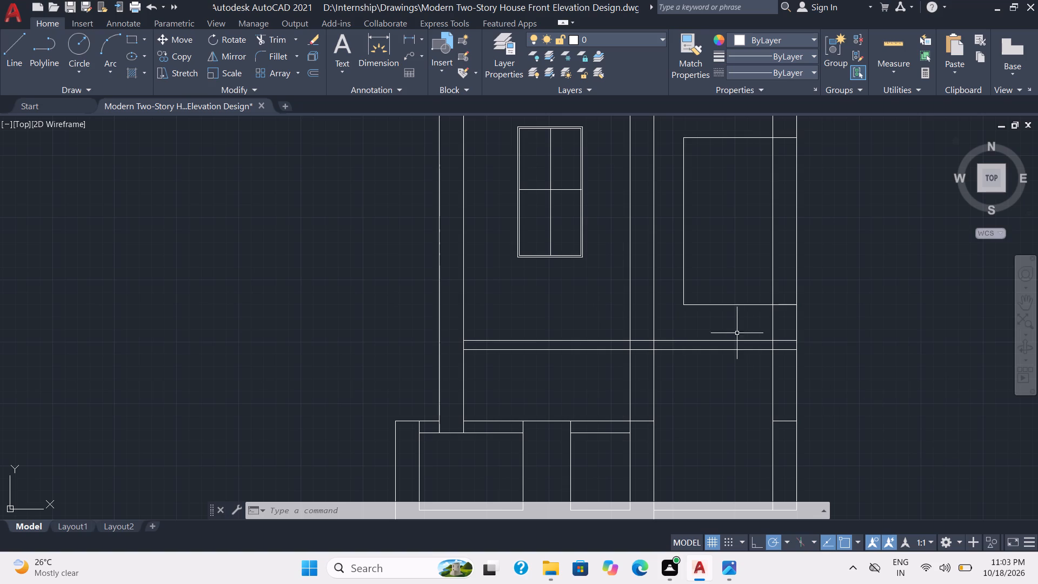
middle_click_drag(684, 315, 662, 350)
scroll(662, 350, "down", 1)
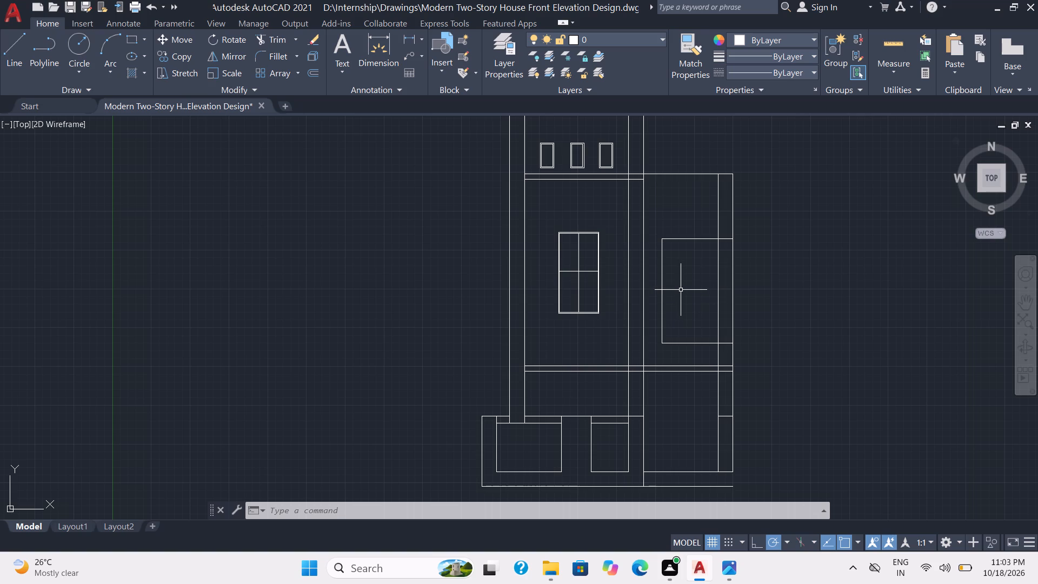
scroll(680, 193, "down", 1)
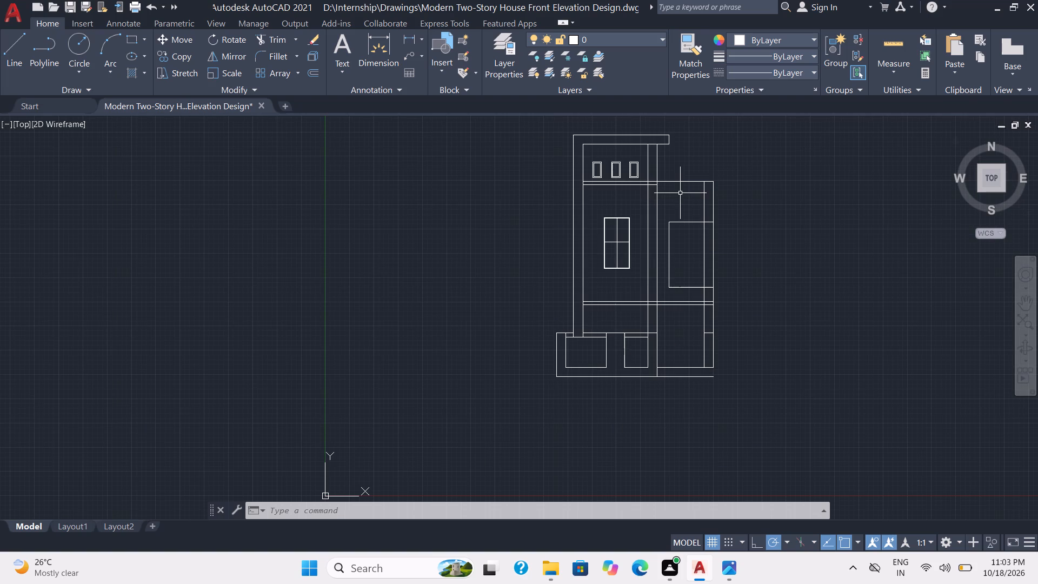
middle_click_drag(653, 205, 630, 209)
scroll(670, 156, "up", 1)
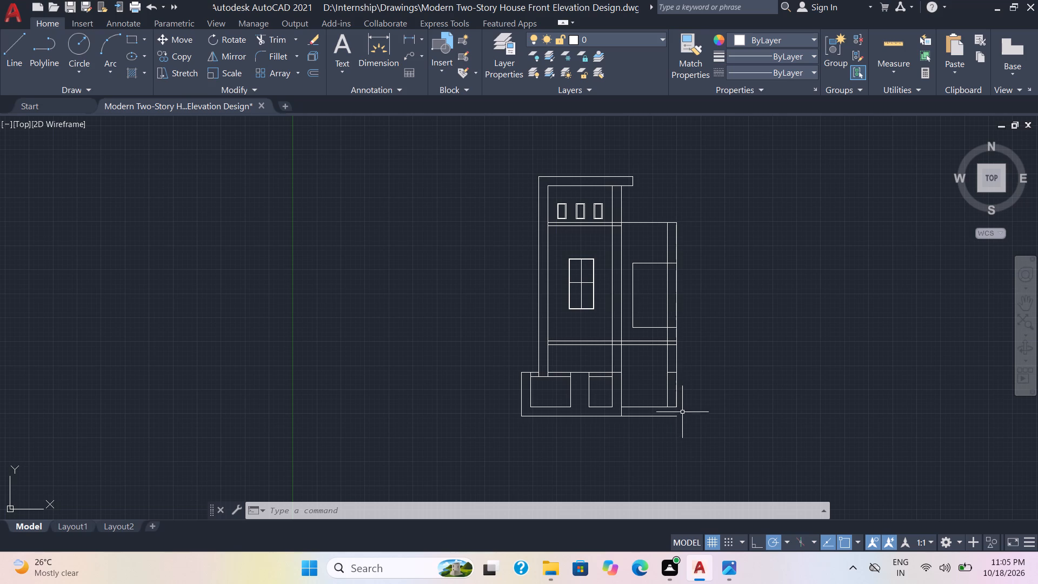
Extend the right wing's outer vertical edge down to the bottom base line.
left_click(261, 39)
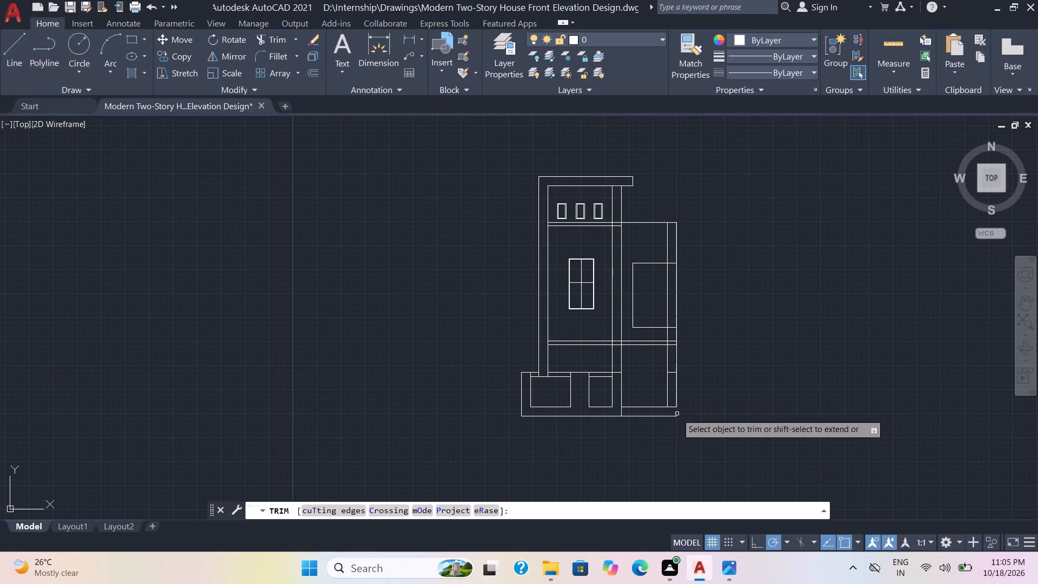
left_click(678, 393, "shift")
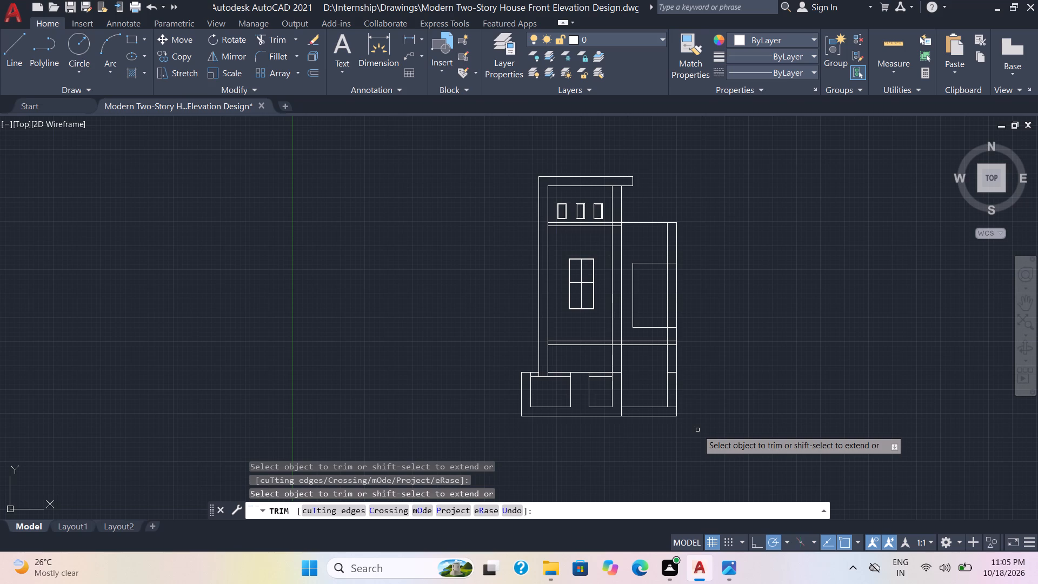
Trim away the right wing's inner vertical line from its roof line down to the floor band, including the part crossing the large opening.
scroll(697, 430, "up", 1)
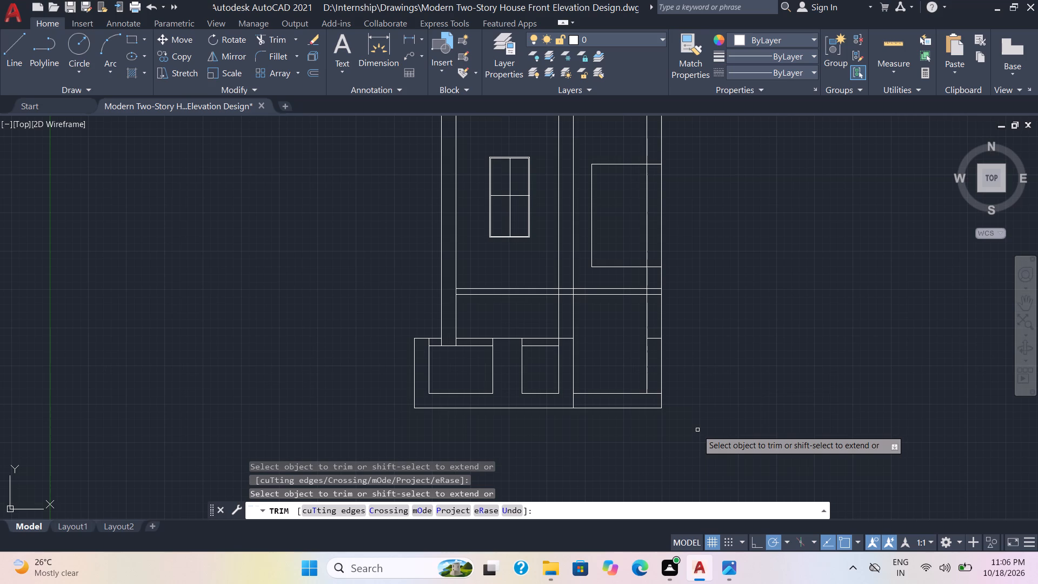
middle_click_drag(697, 430, 698, 457)
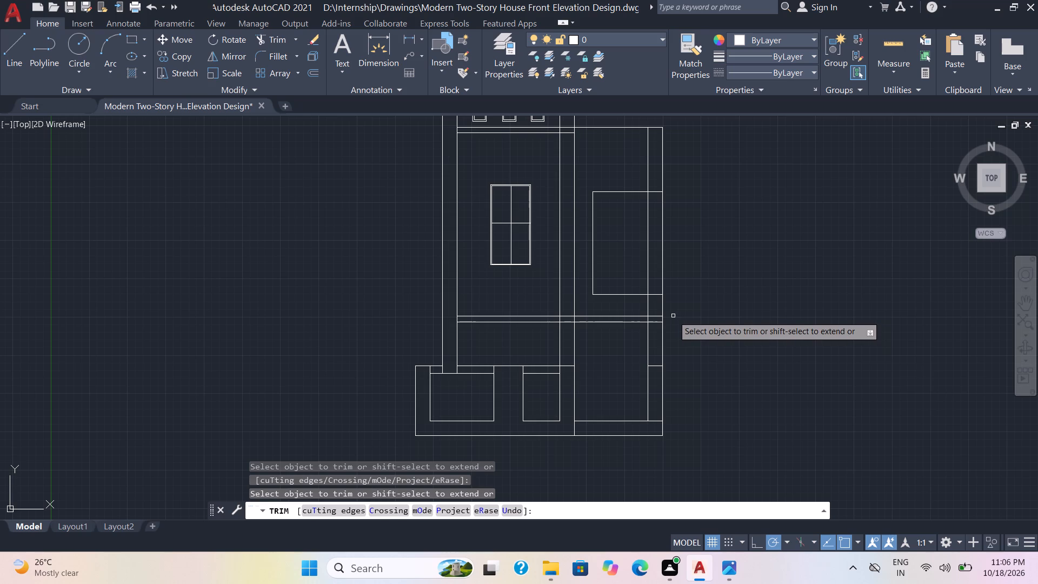
left_click(648, 260)
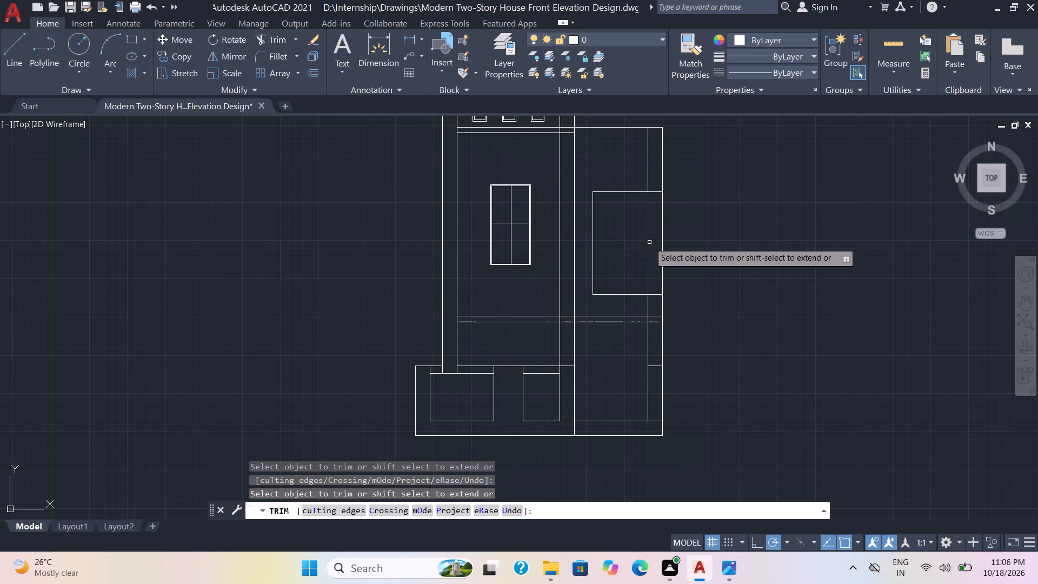
left_click(647, 167)
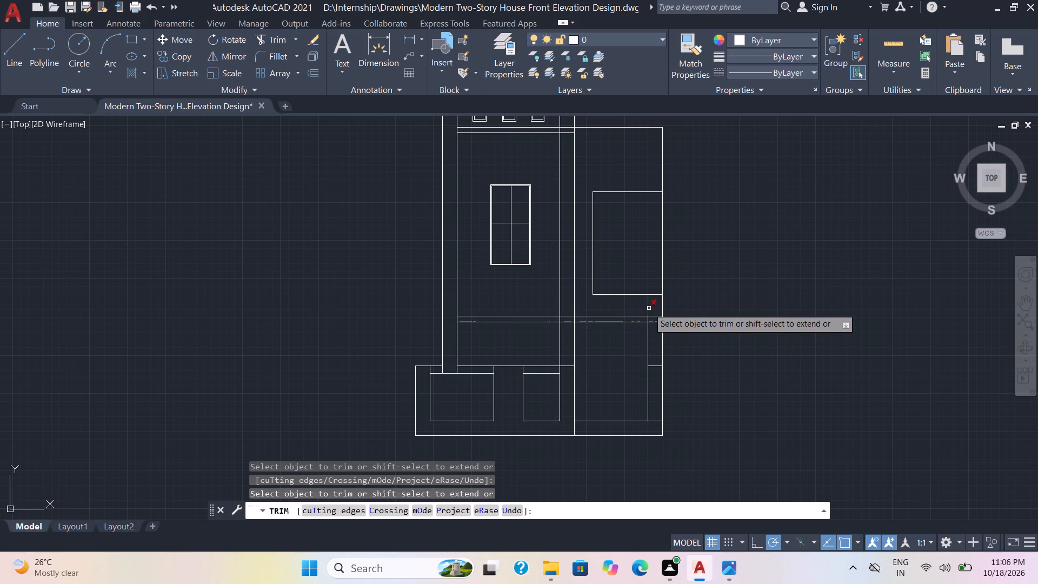
left_click(649, 308)
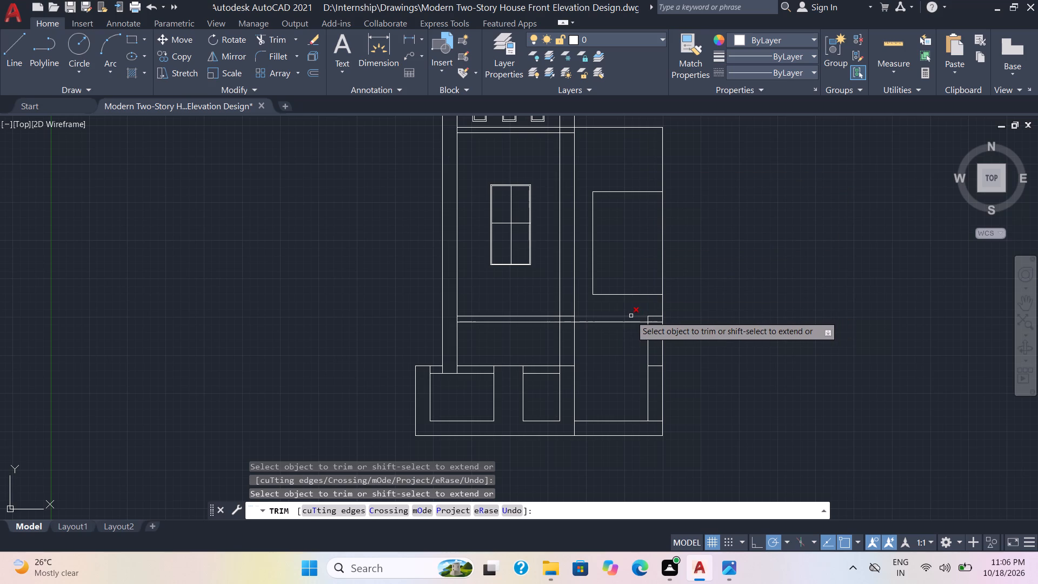
Trim the floor band's lower line out of the right wing, plus the inner vertical line from the band down to the short ground-floor post.
scroll(630, 320, "up", 1)
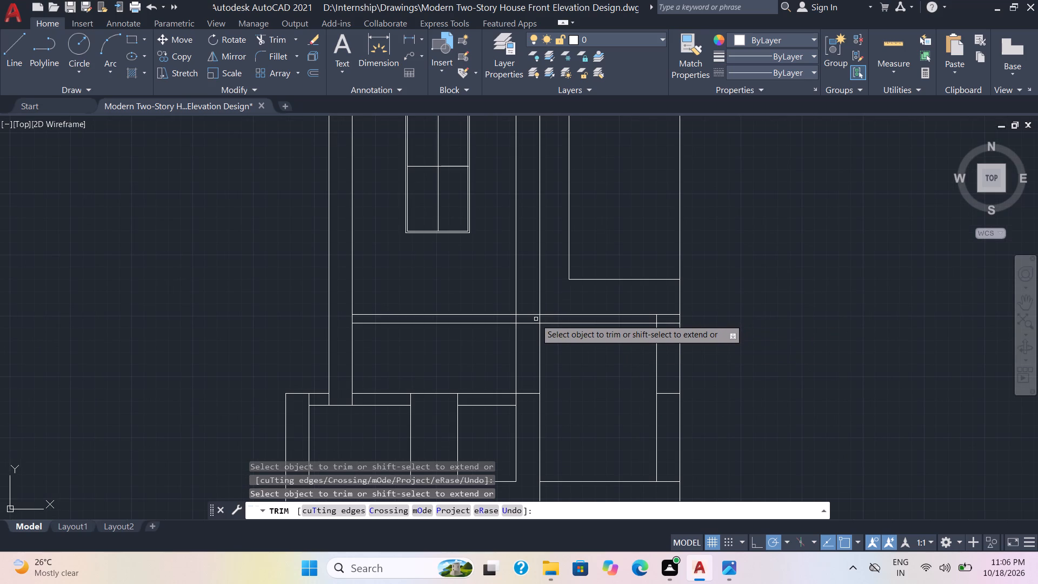
left_click(563, 323)
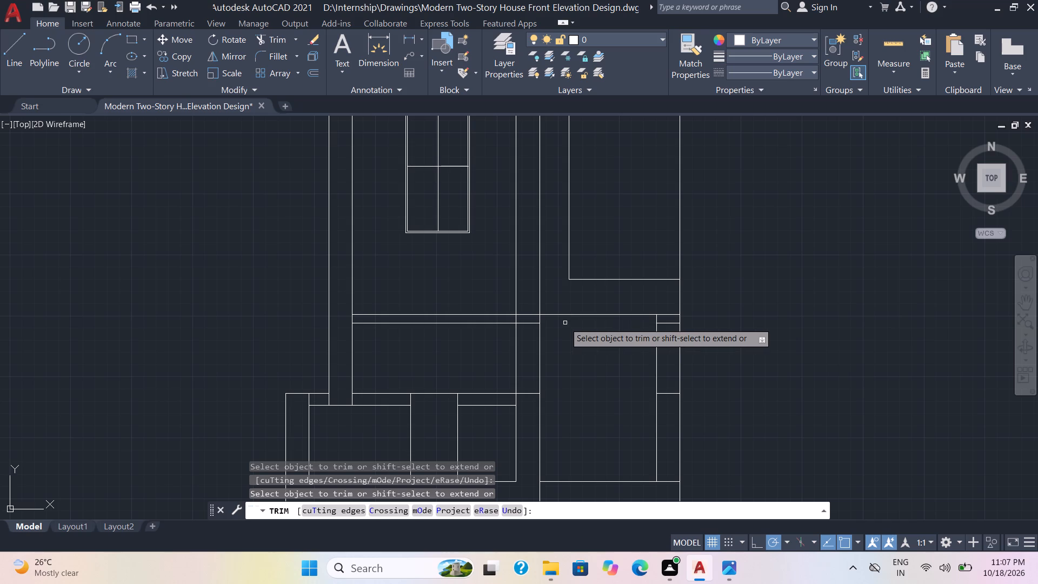
left_click(657, 324)
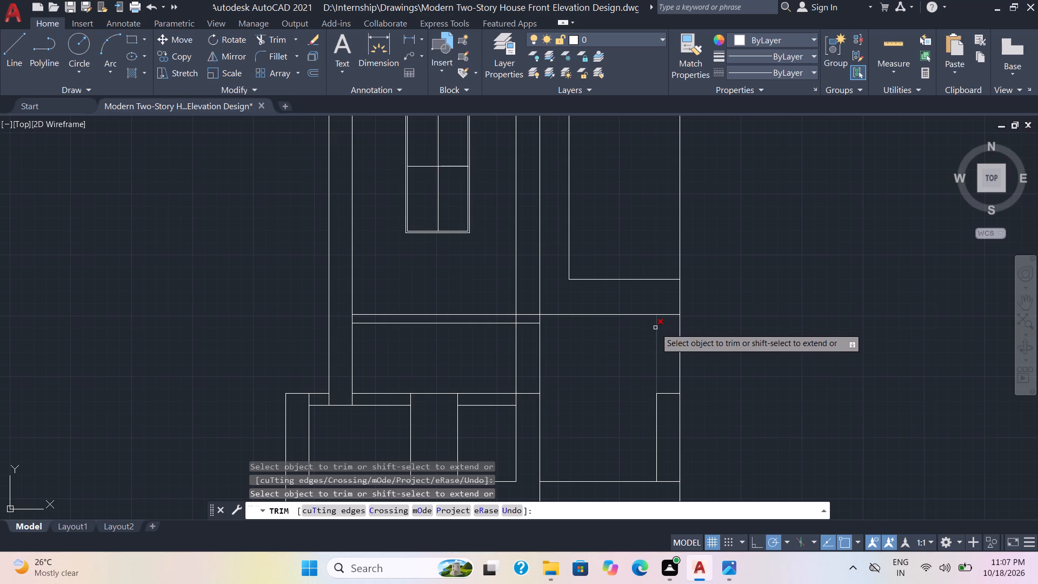
left_click(655, 328)
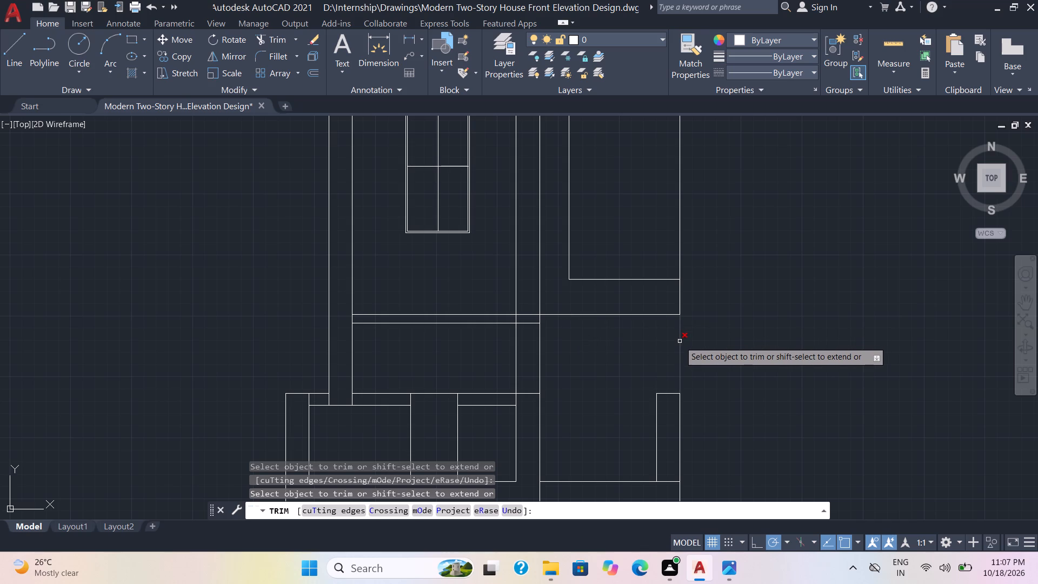
scroll(674, 353, "down", 2)
middle_click_drag(708, 358, 710, 304)
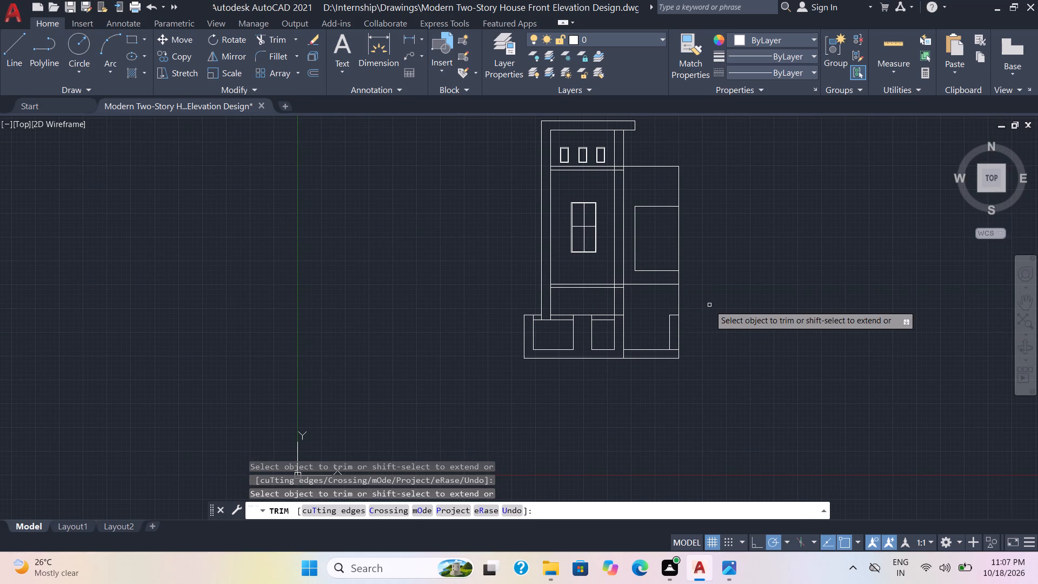
scroll(670, 335, "up", 1)
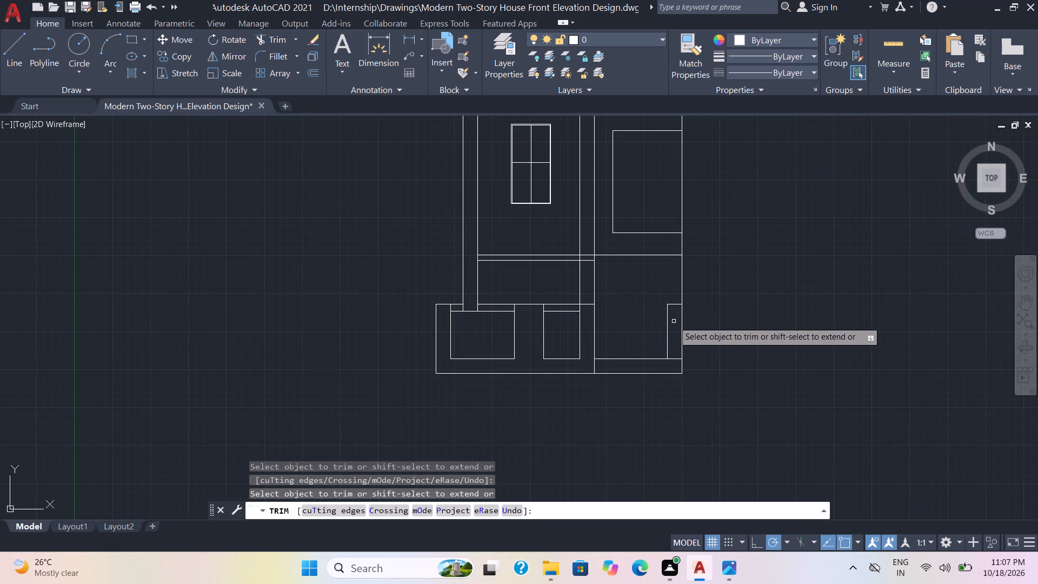
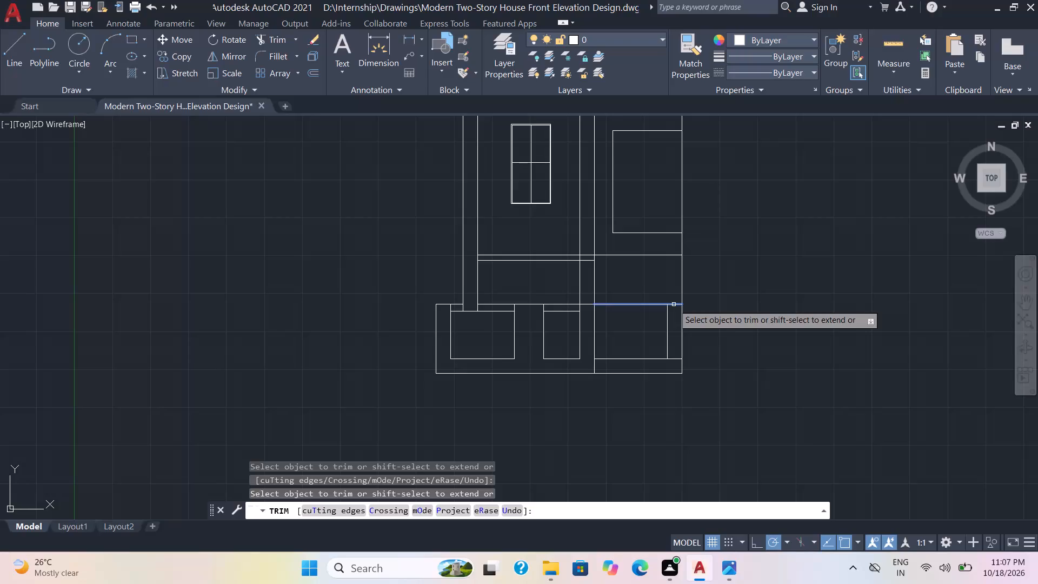
Offset the top line of the right wing's ground-floor base 2' downward.
left_click(674, 304, "shift")
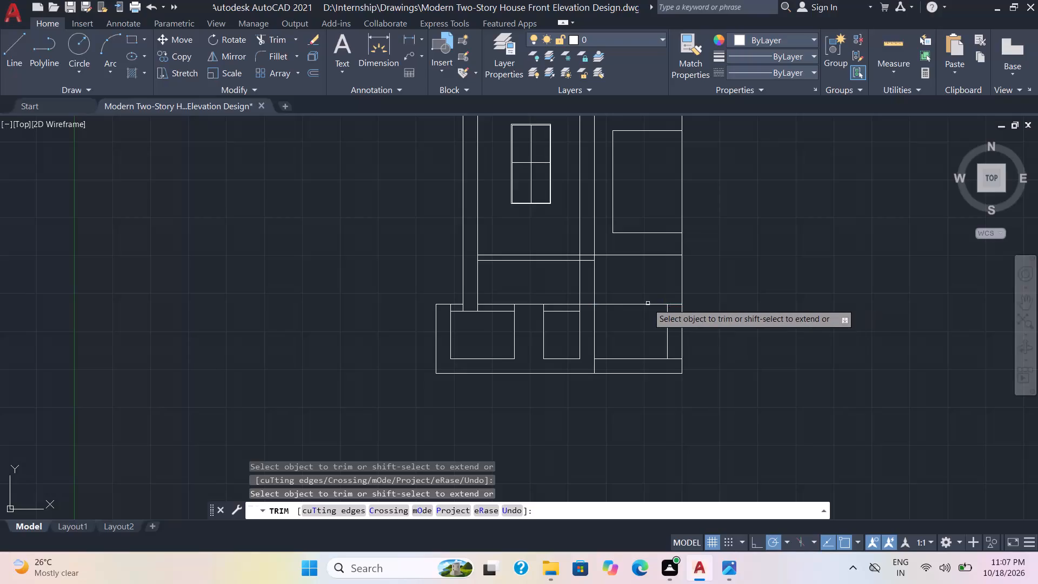
key("Escape")
key("o")
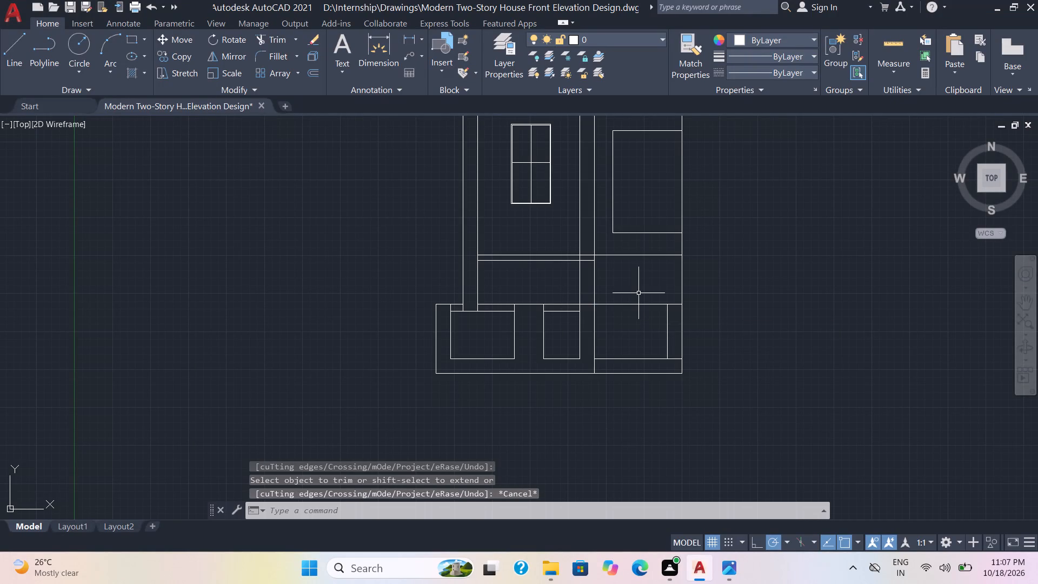
key("Return")
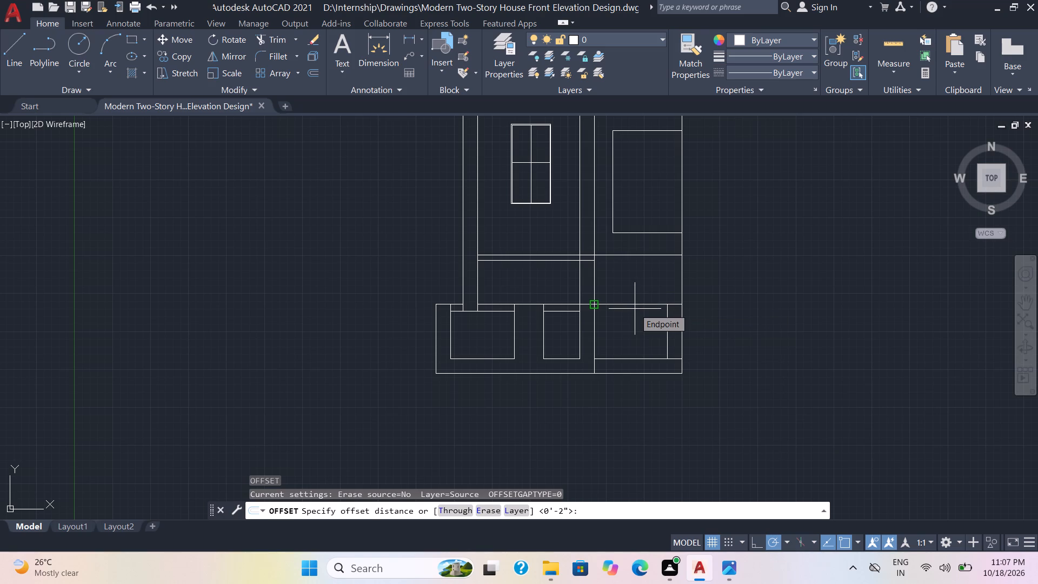
type("2'")
key("Return")
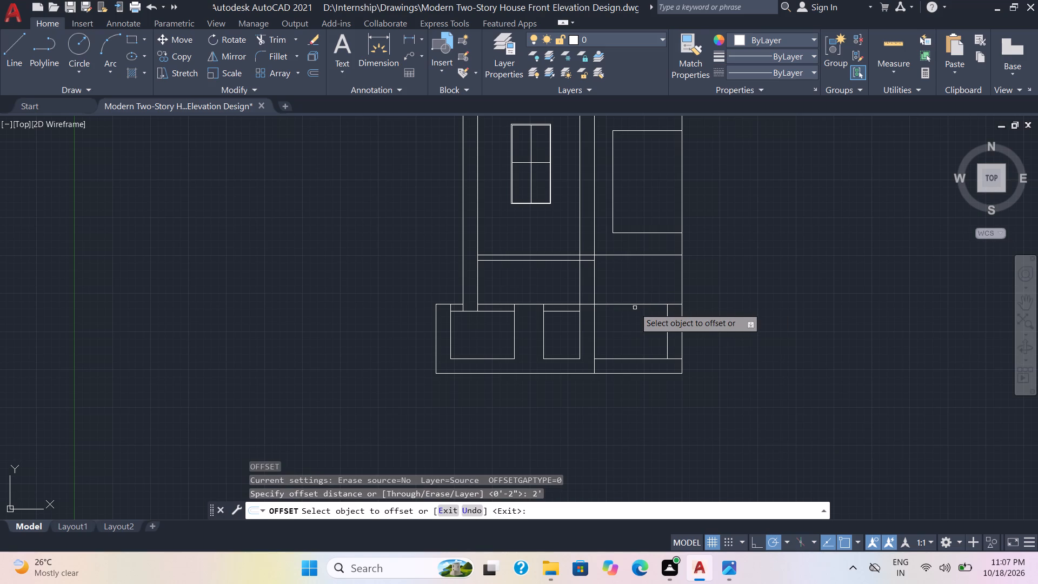
left_click(638, 303)
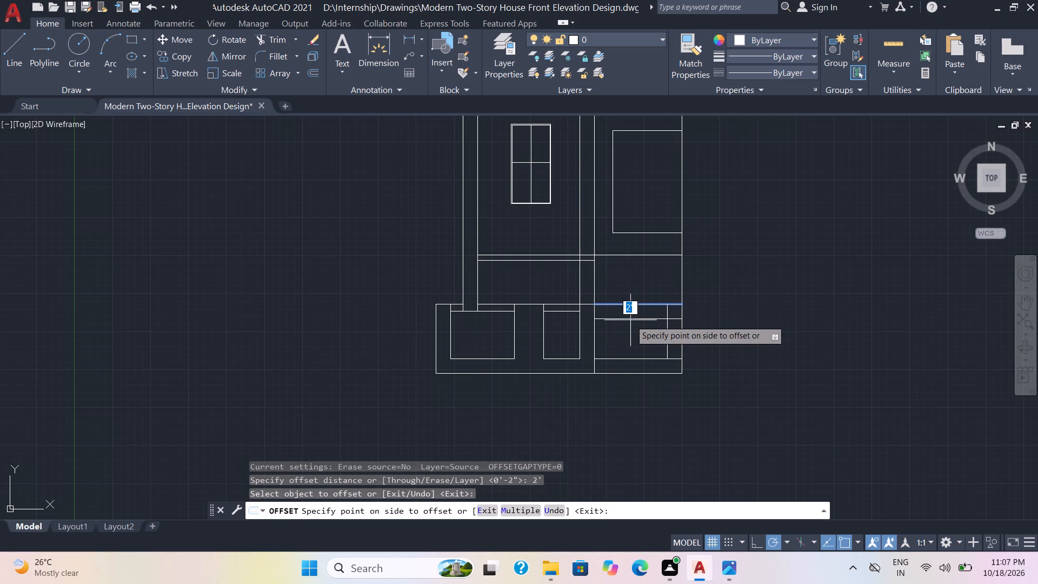
left_click(630, 320)
key("Escape")
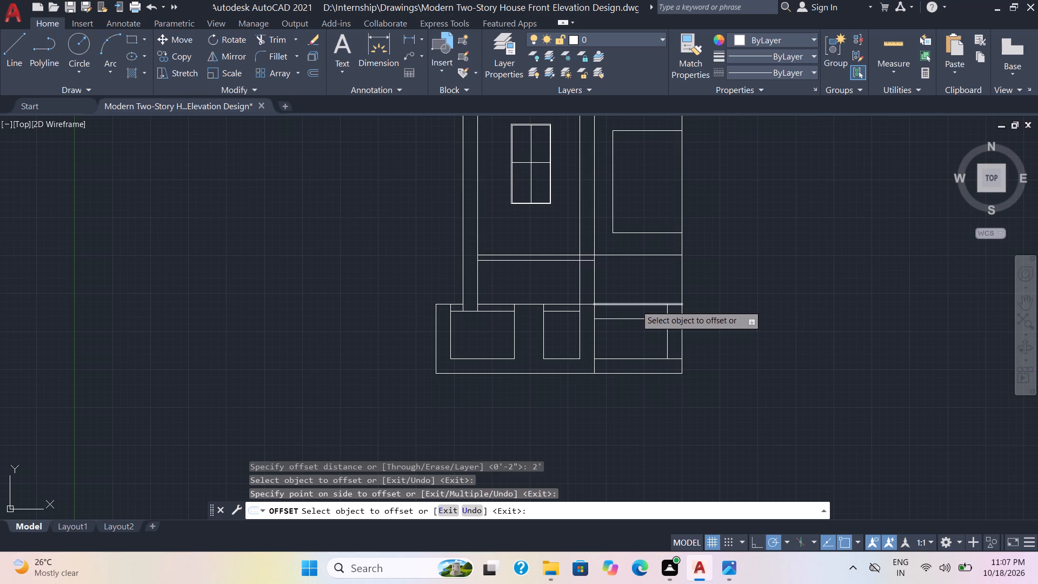
Trim away the right wing's original base top line up to the short post, plus the floor band's lower line between the two central verticals.
type("TR")
key("Return")
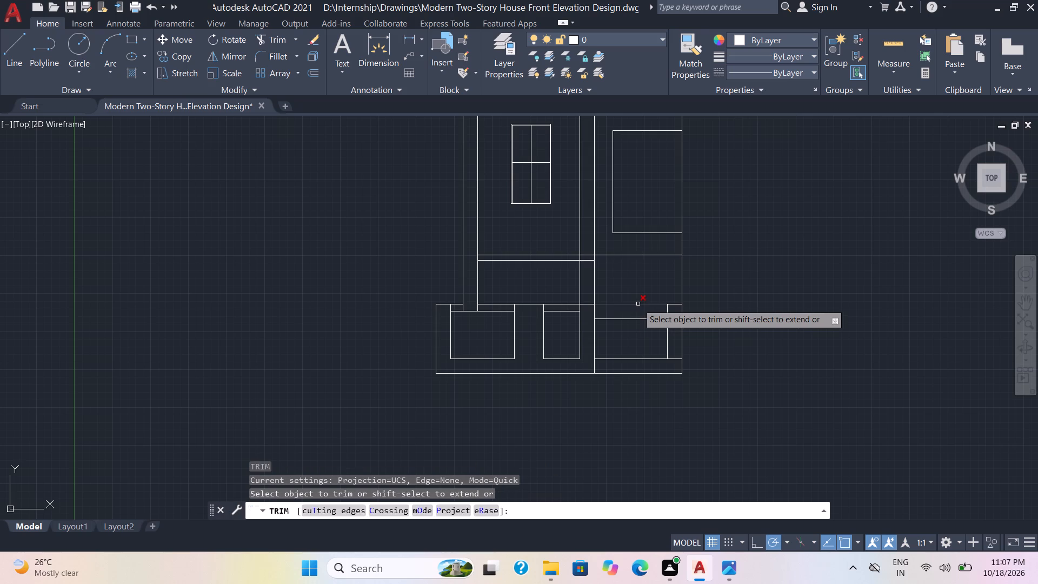
left_click(638, 304)
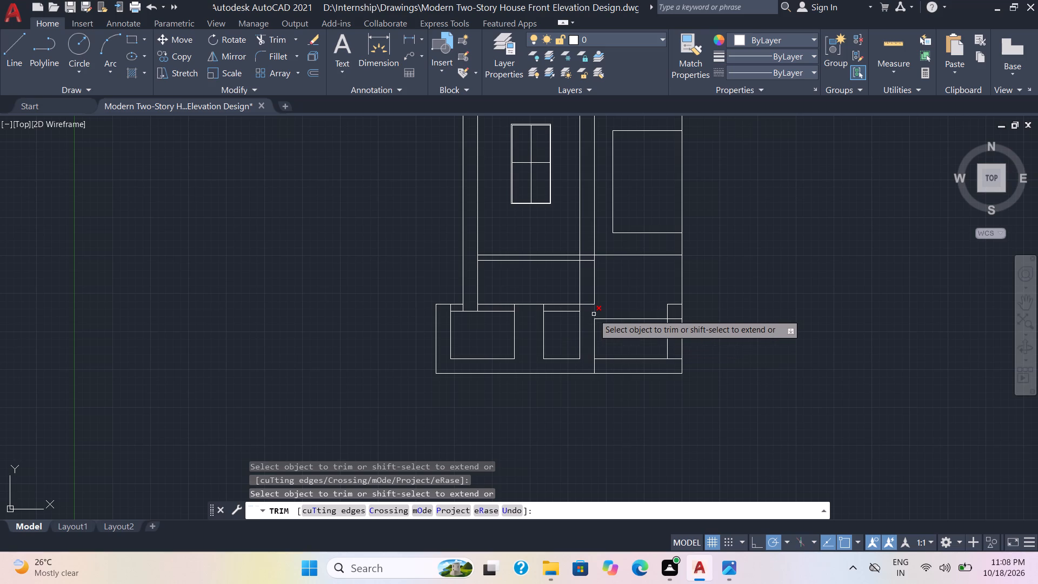
left_click(589, 260)
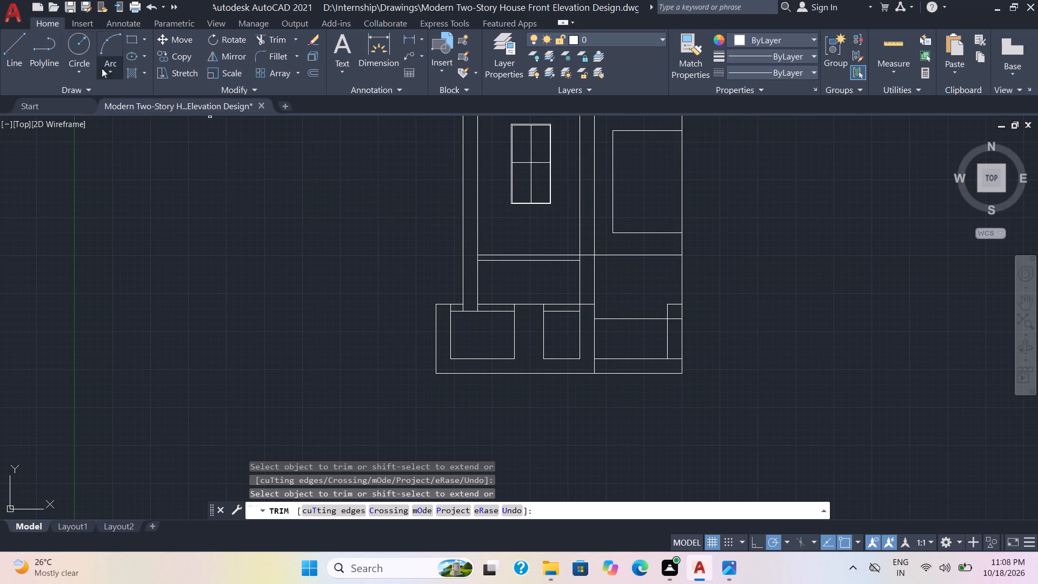
Draw a flat horizontal ellipse just below the floor band beside the central verticals, with half-axes of about 3' and 9".
left_click(81, 50)
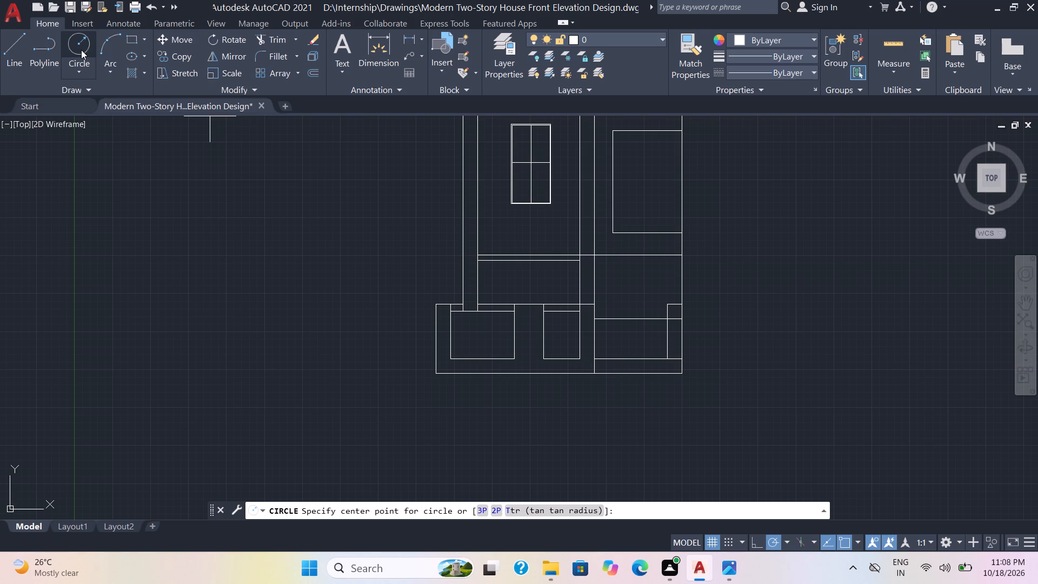
left_click(128, 56)
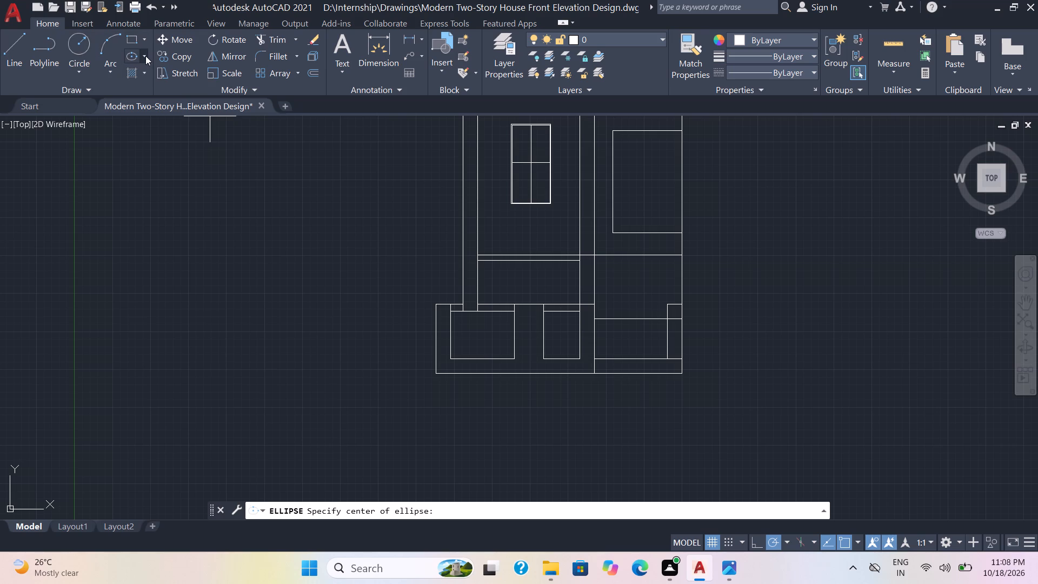
left_click(147, 56)
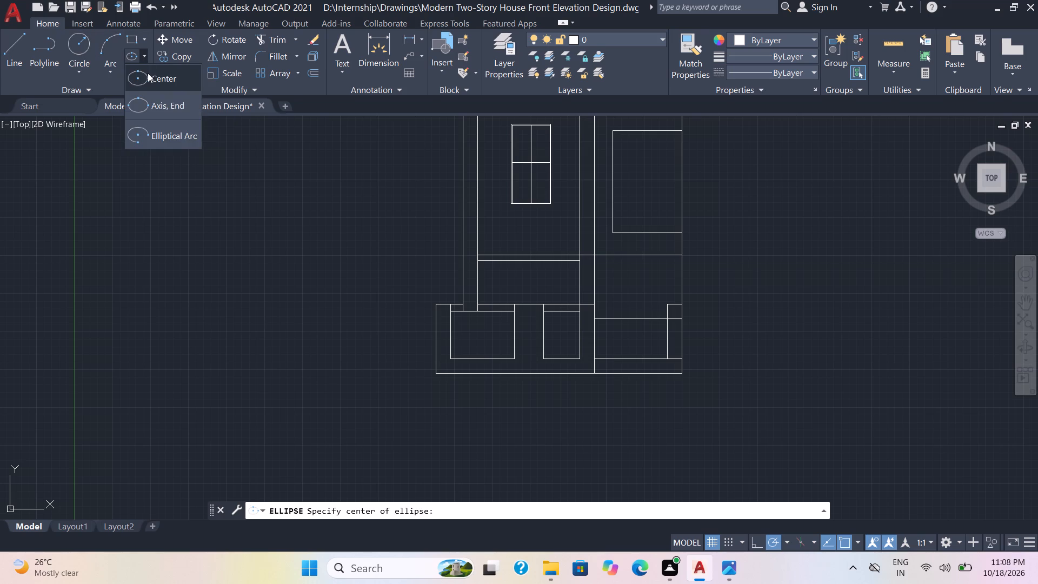
left_click(143, 37)
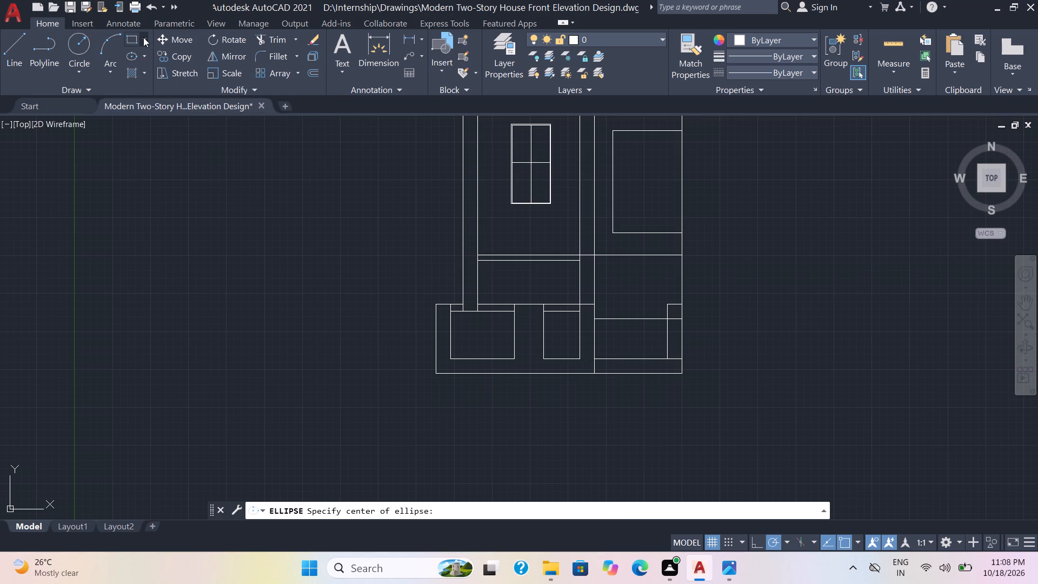
left_click(145, 38)
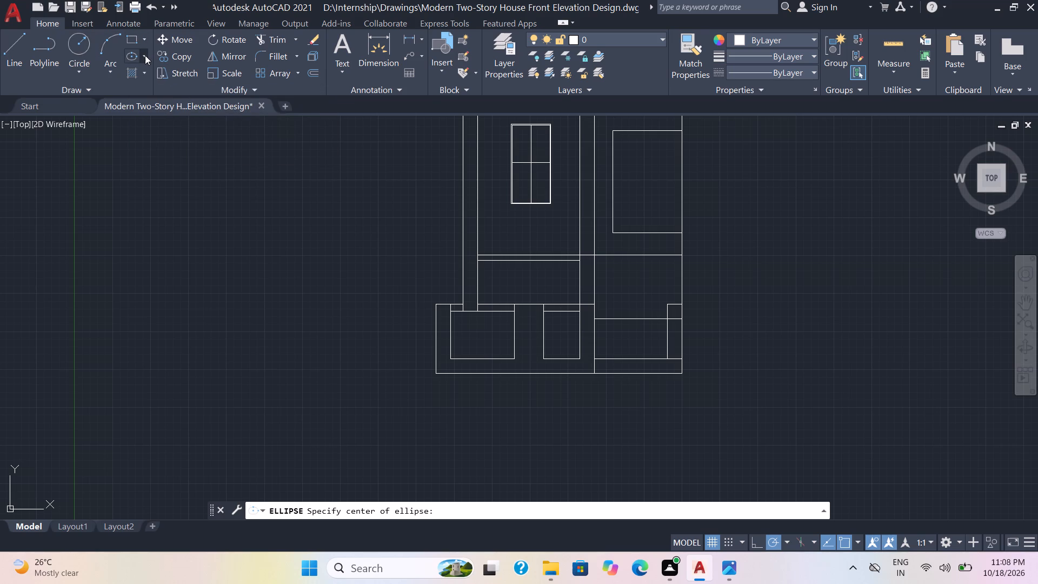
left_click(145, 55)
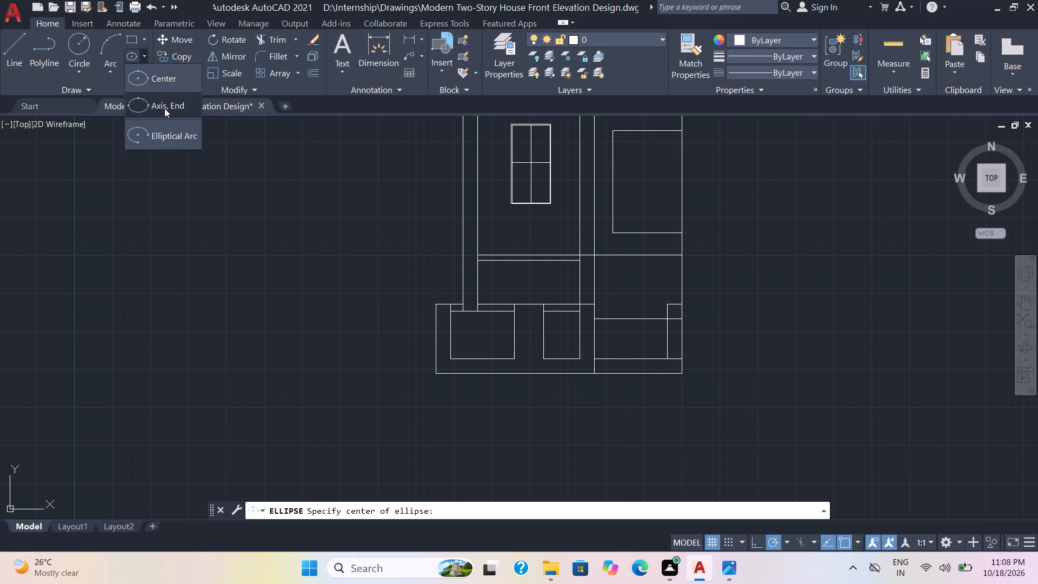
left_click(169, 82)
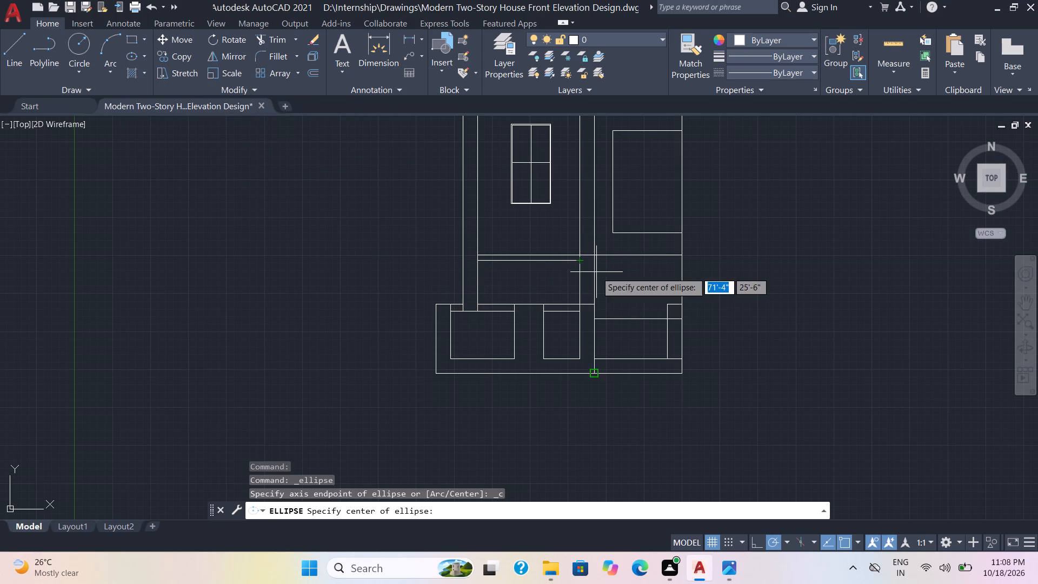
scroll(596, 272, "up", 4)
left_click(594, 217)
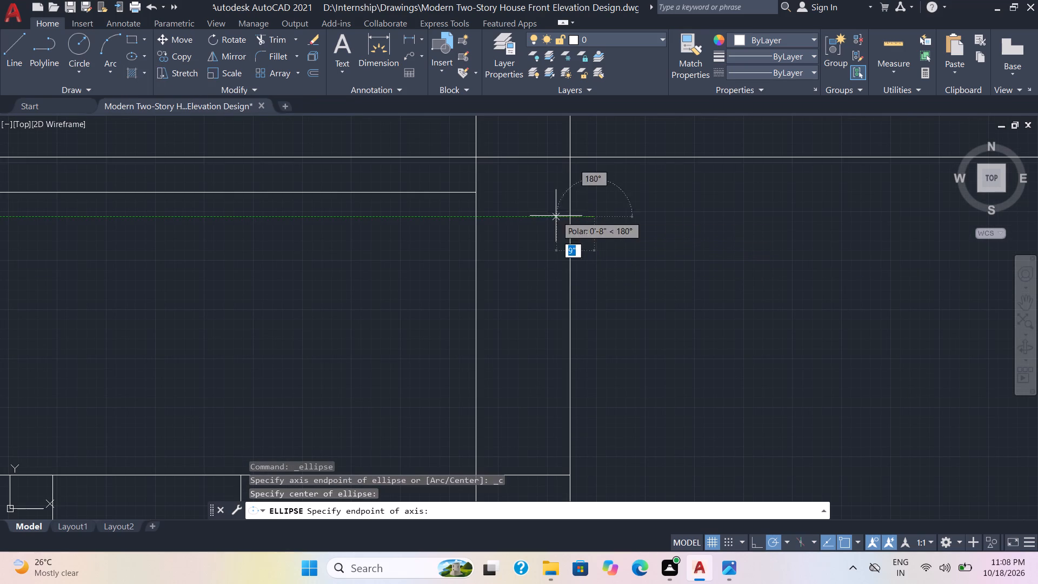
left_click(454, 218)
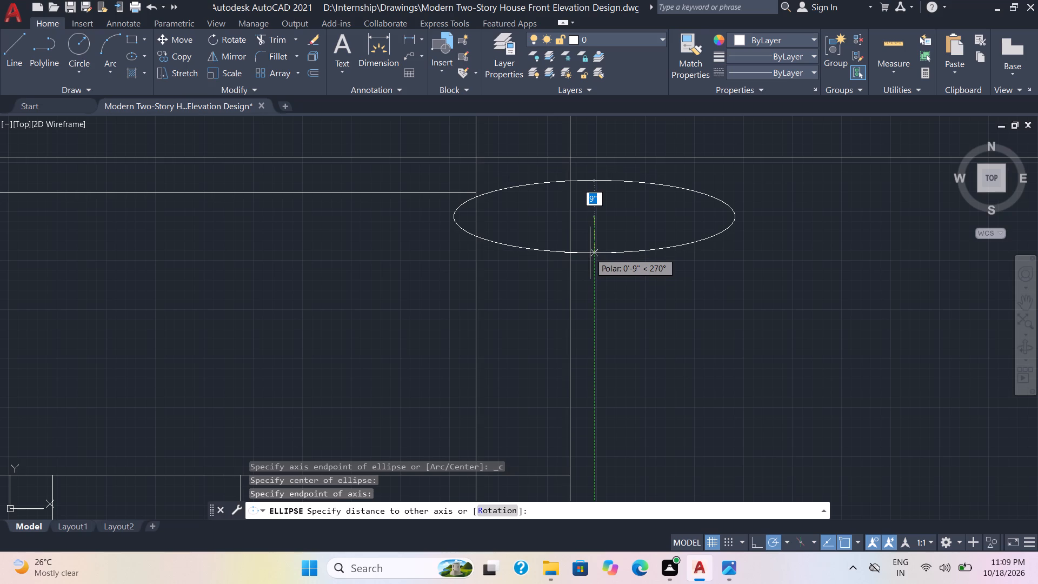
left_click(590, 253)
Copy the ellipse three times straight down in an edge-to-edge stack, the first about 1'-7" and the last about 4'-8" below the original.
left_click(643, 292)
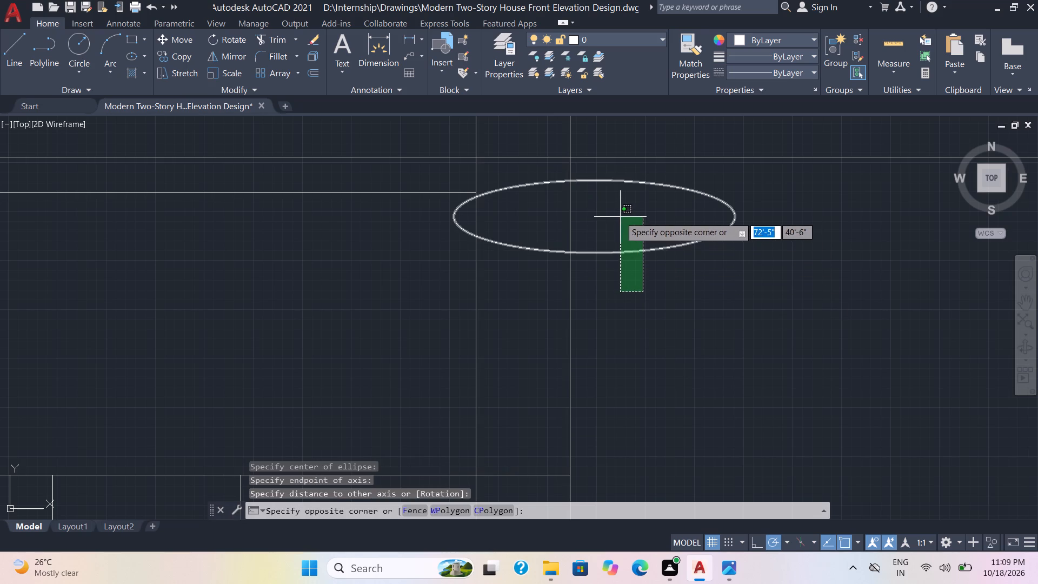
left_click(620, 217)
key("c")
key("o")
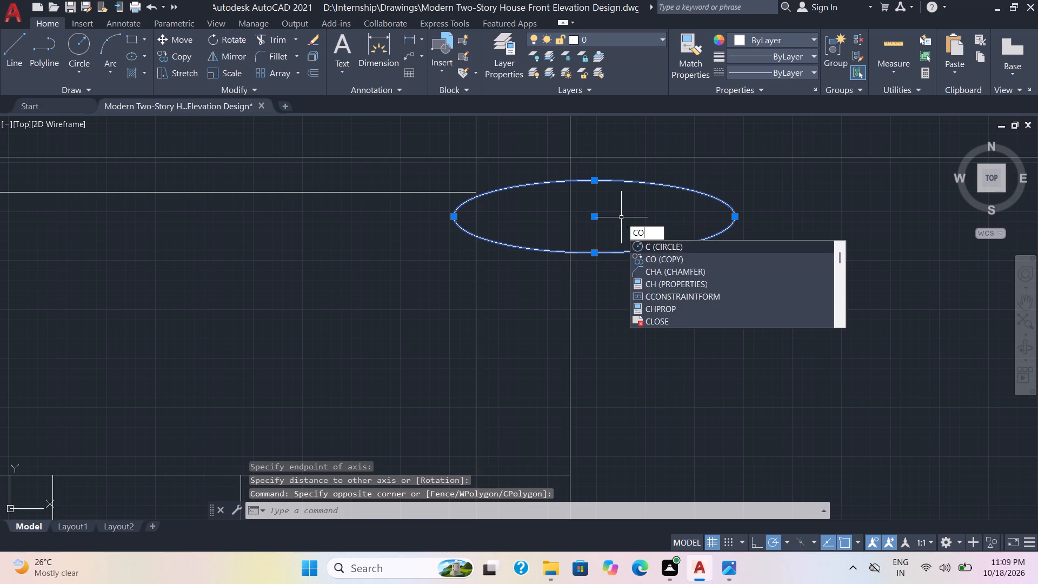
key("Return")
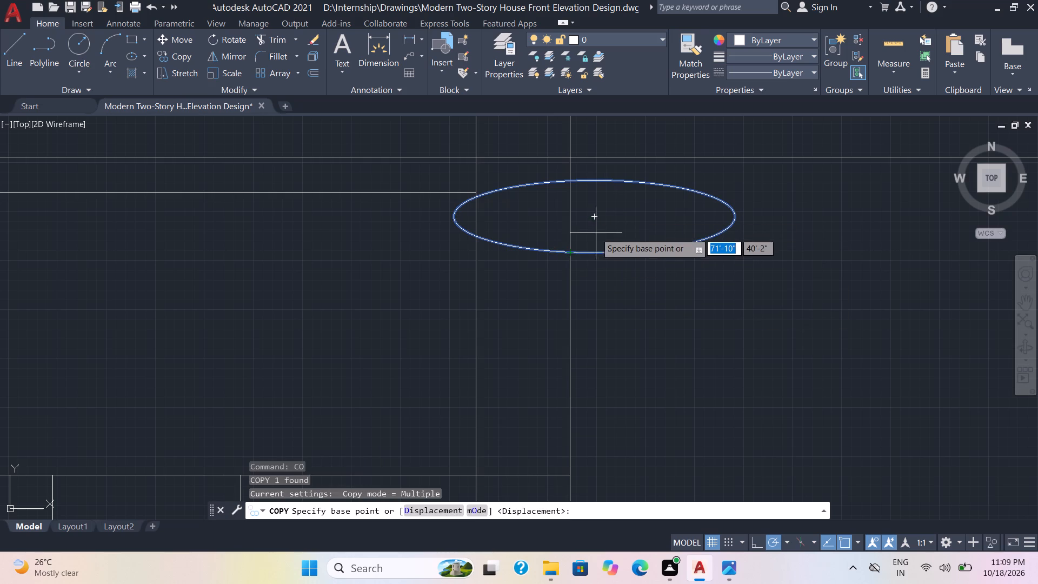
left_click(591, 220)
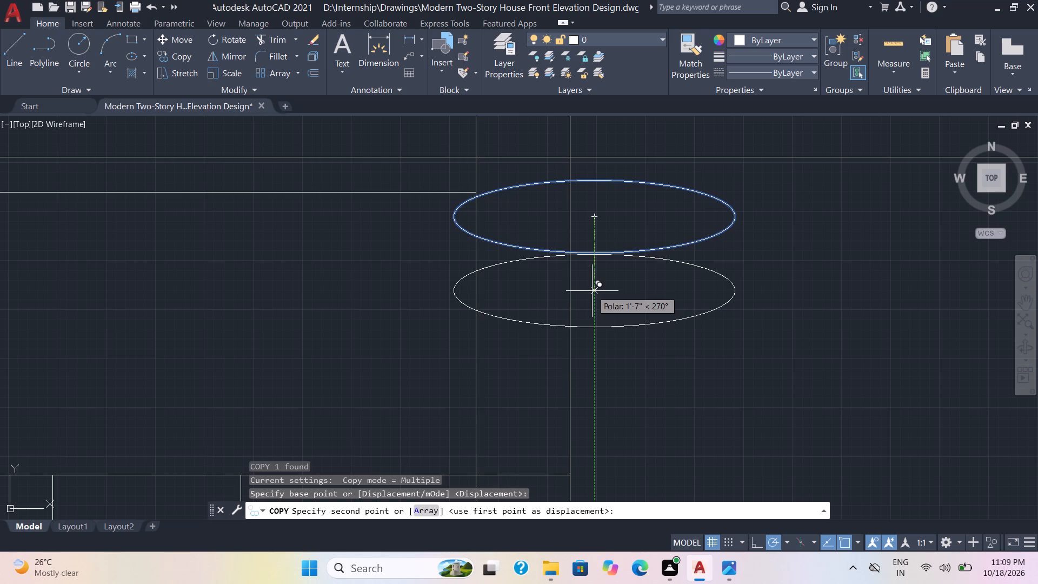
left_click(592, 291)
scroll(584, 351, "down", 1)
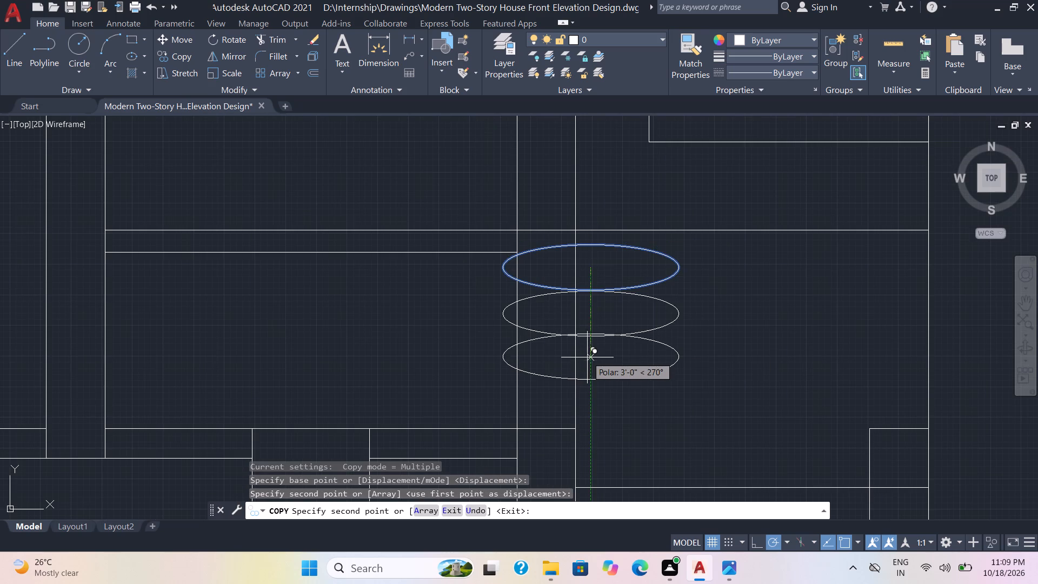
left_click(591, 360)
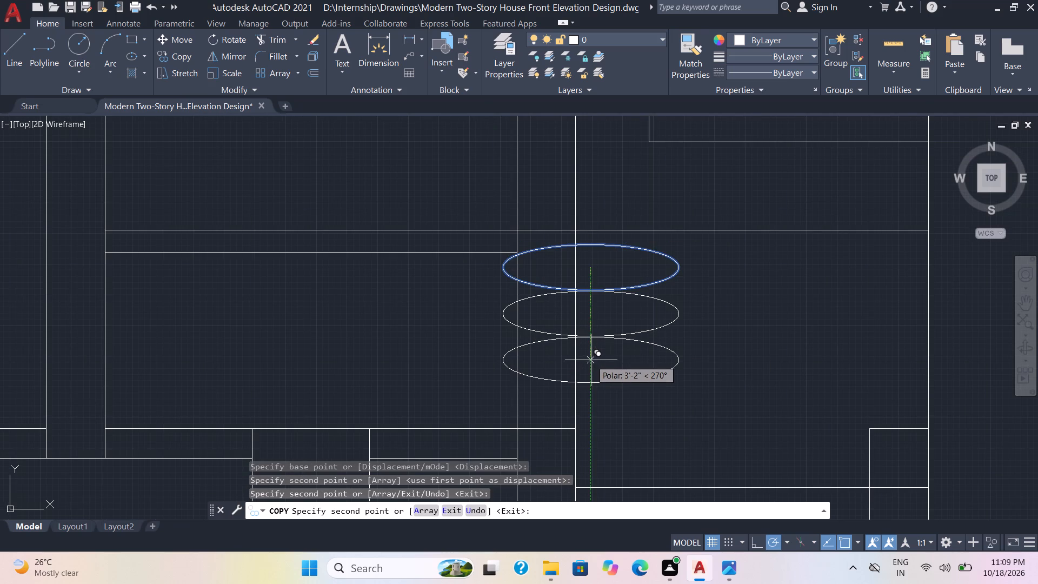
left_click(584, 406)
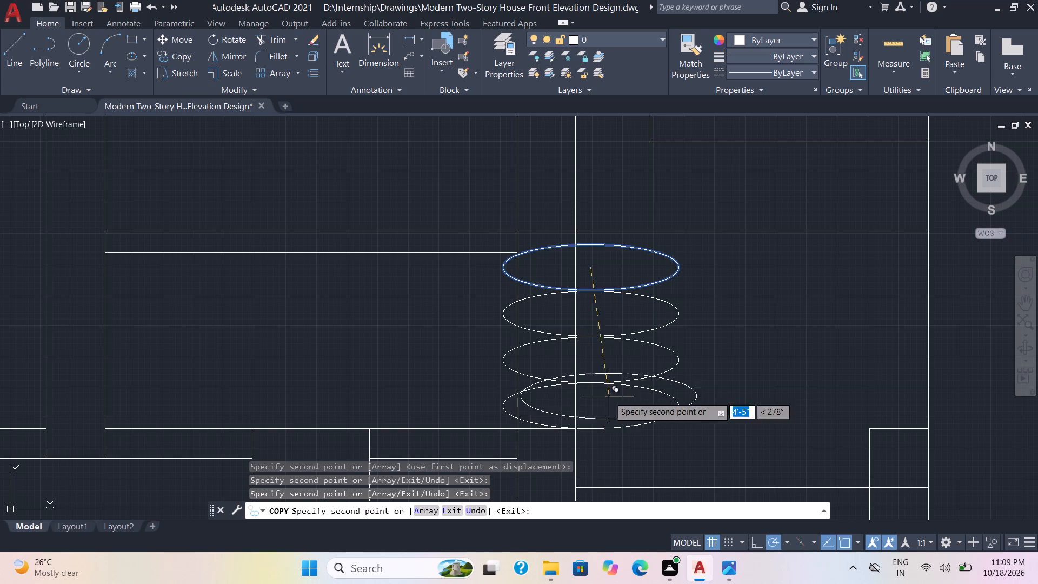
key("Escape")
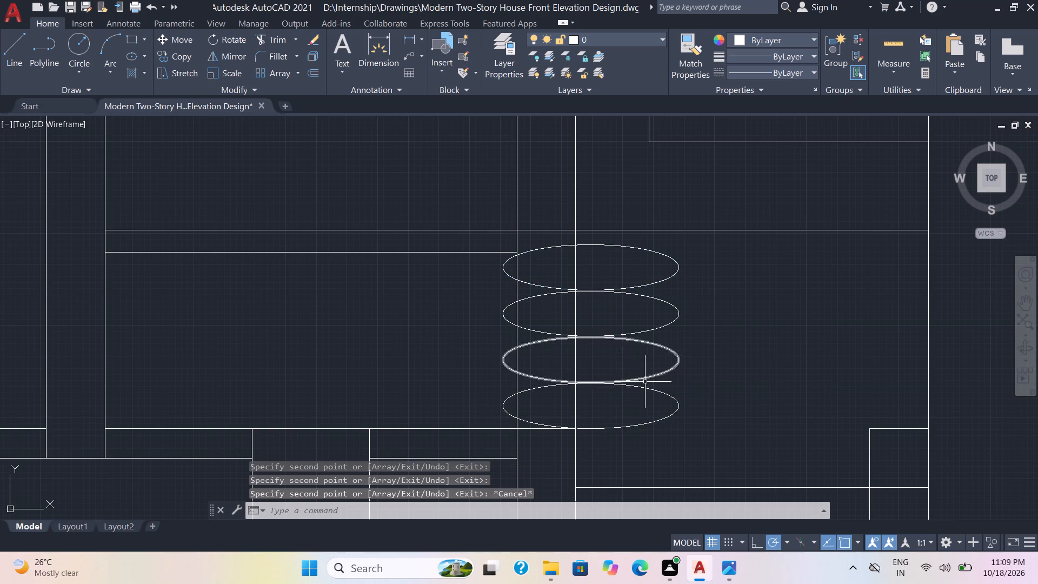
Trim the right-hand central vertical line out of all four ellipses and the short gap up to the floor band.
type("TR")
key("Return")
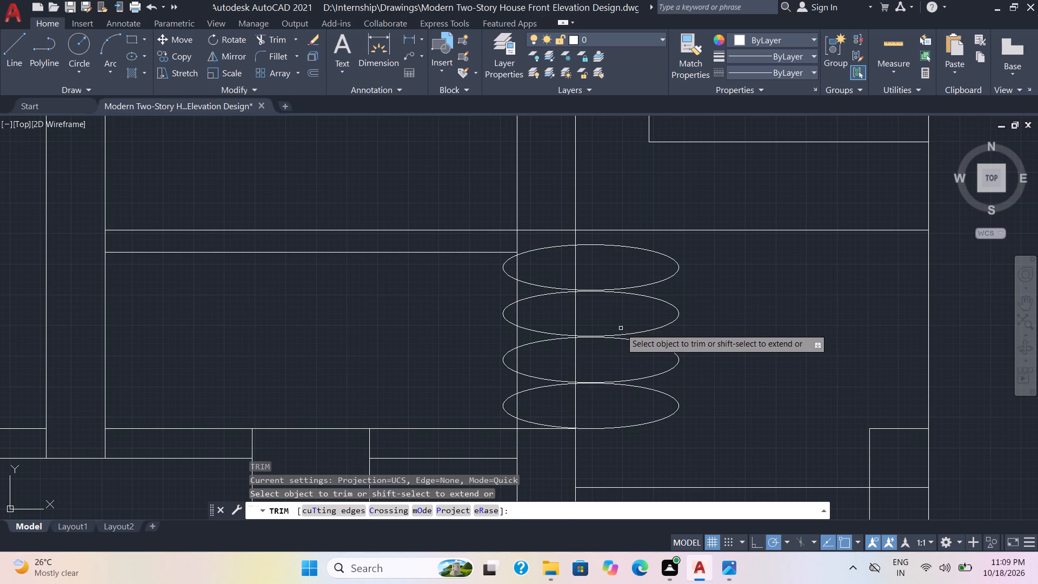
left_click(575, 310)
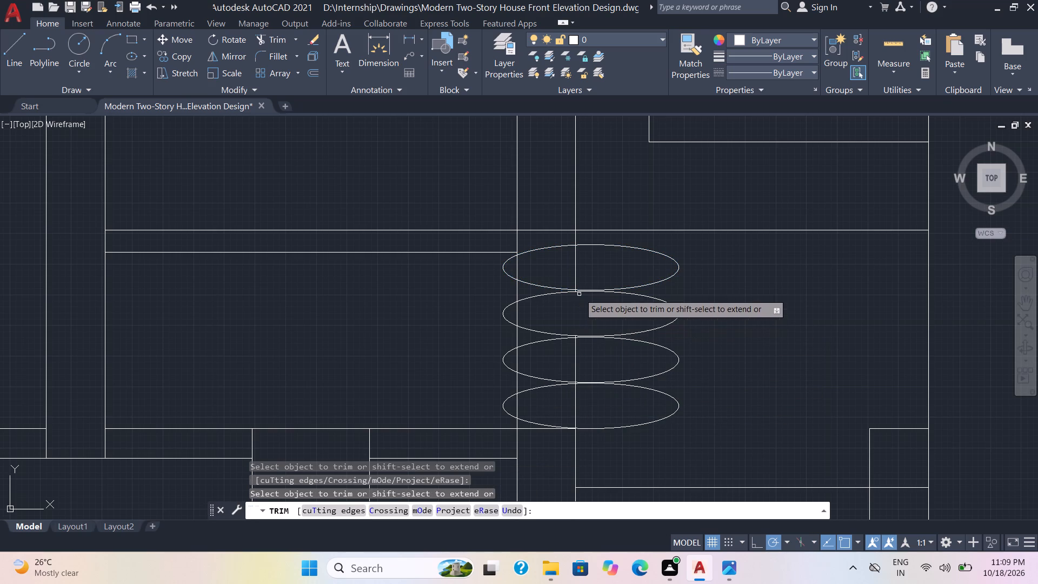
left_click(576, 267)
left_click(575, 355)
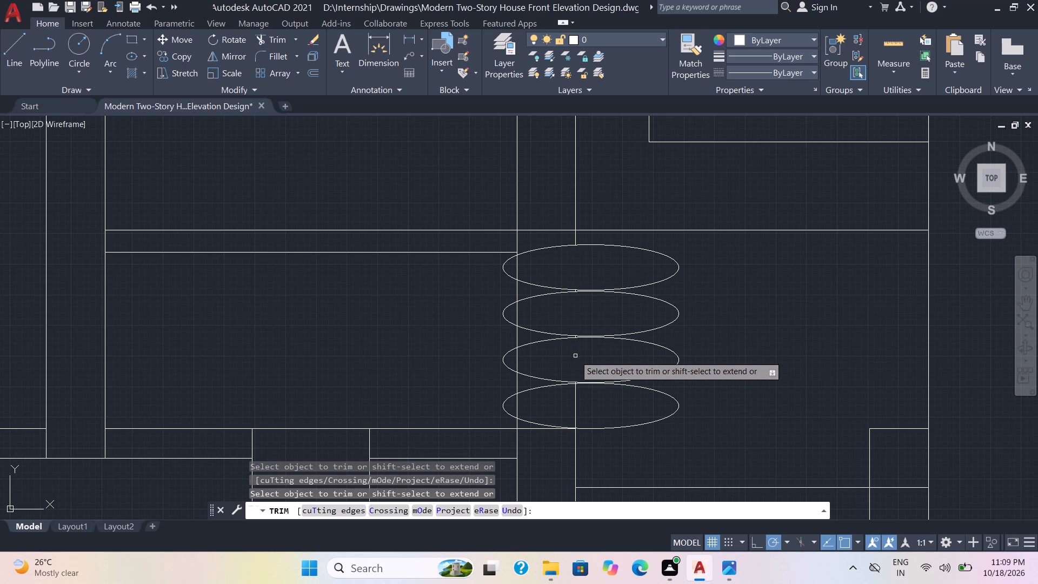
left_click(575, 415)
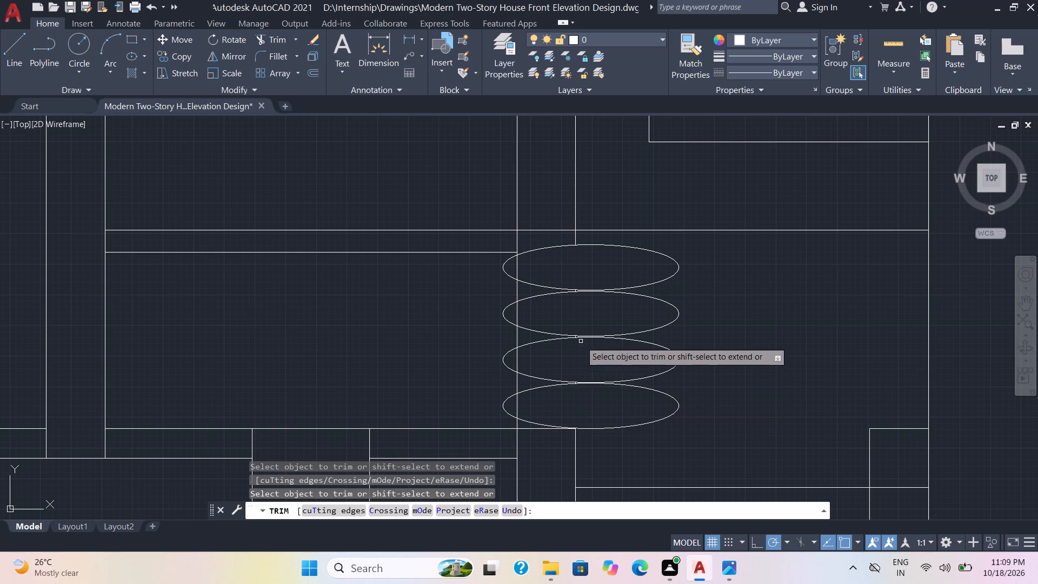
left_click(576, 235)
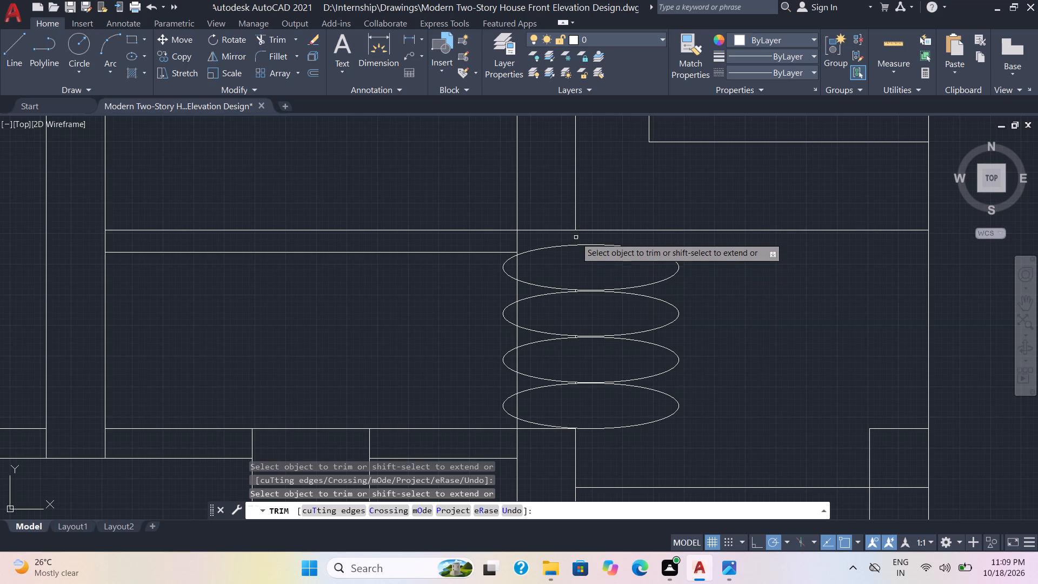
Trim off the left ends of the four ellipses where they project past the left-hand central vertical line.
left_click(516, 268)
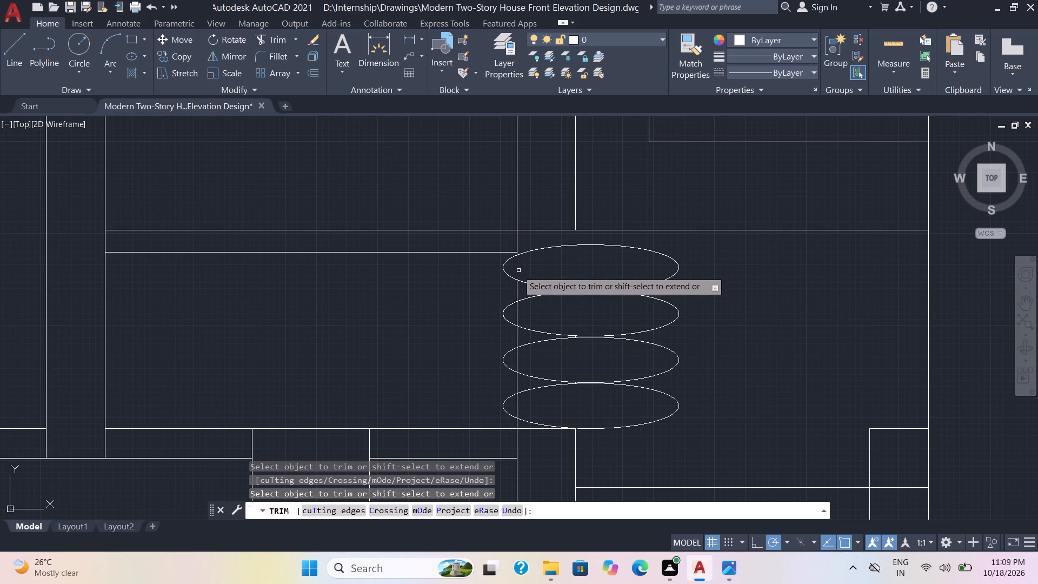
left_click(518, 293, "shift")
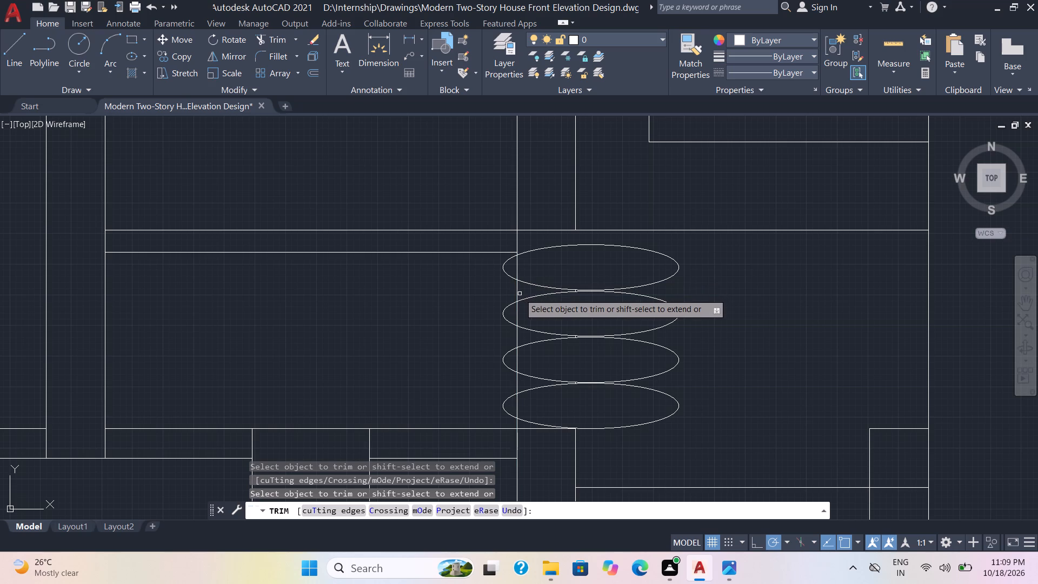
left_click(511, 277)
left_click(508, 304)
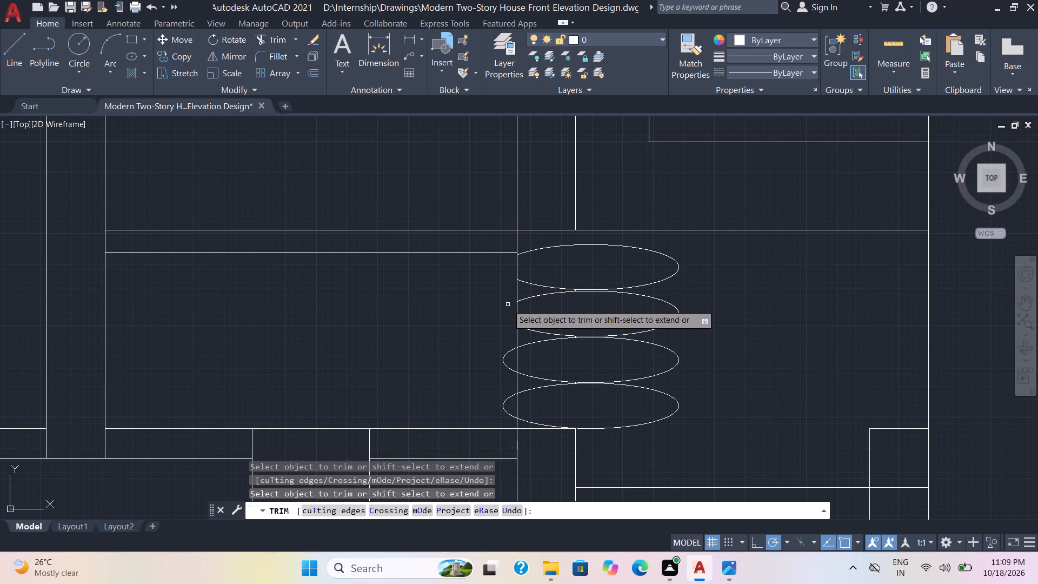
left_click(505, 355)
left_click(508, 402)
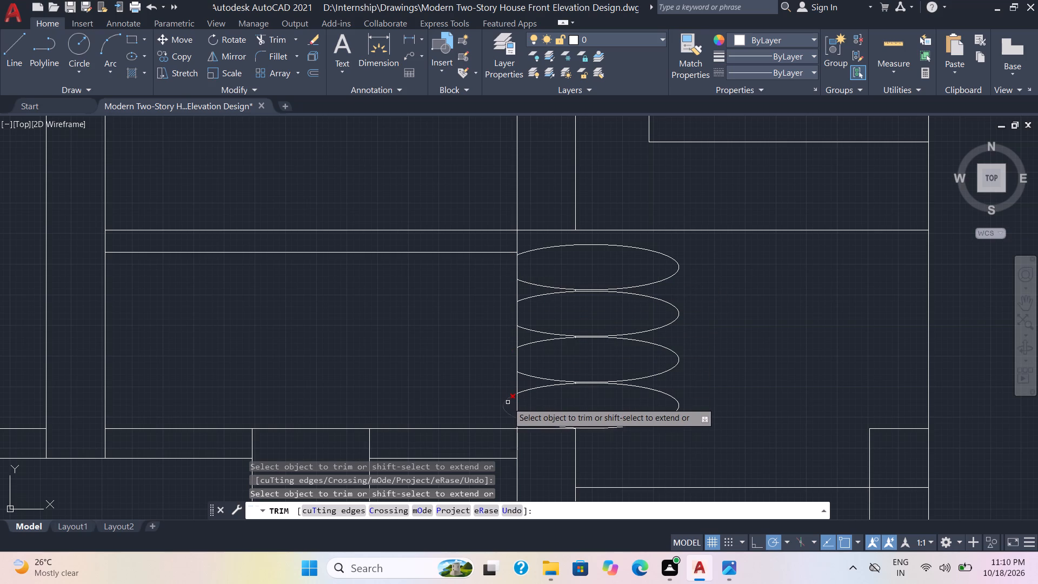
Trim the inner ellipse arcs between the two central verticals, leaving only the uppermost and lowermost arcs reaching the left-hand one.
left_click(551, 384)
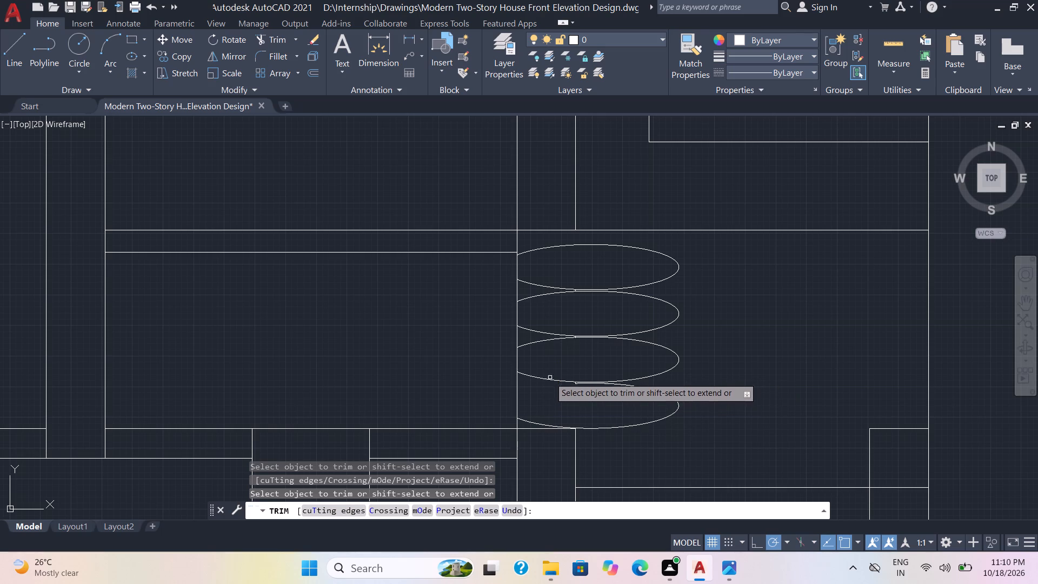
left_click(547, 380)
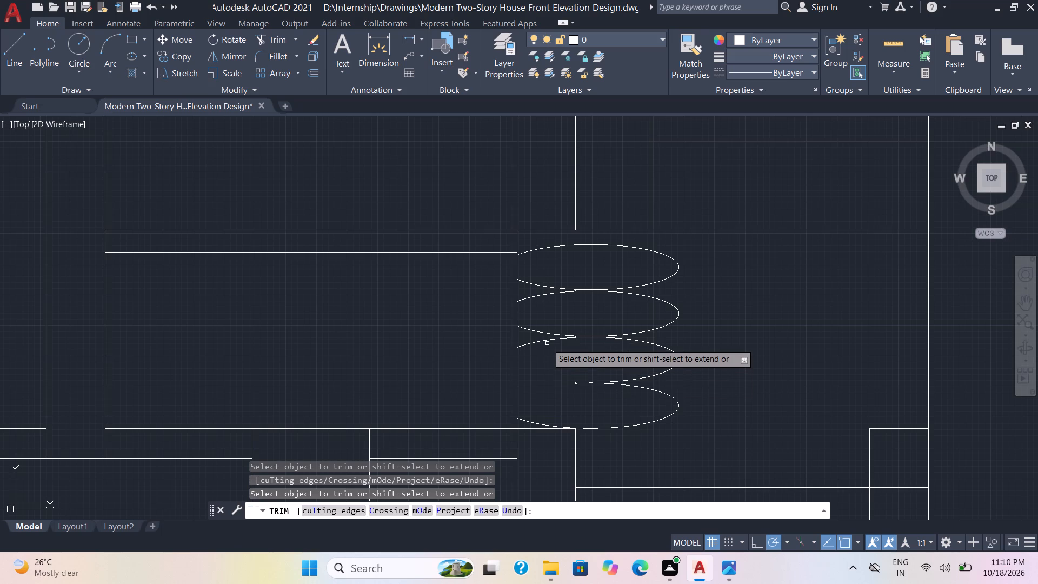
left_click(547, 341)
left_click(547, 333)
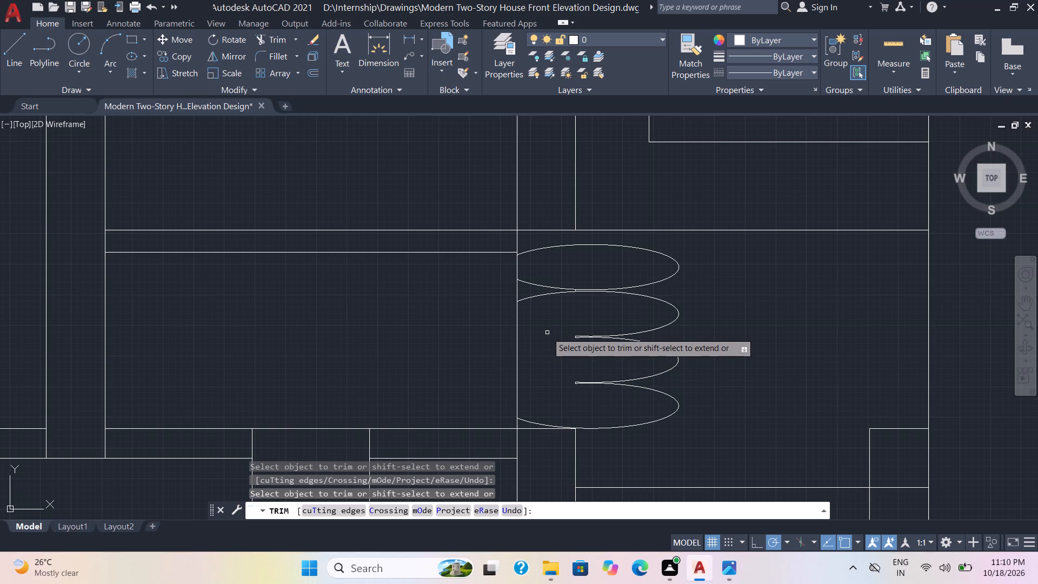
left_click(551, 295)
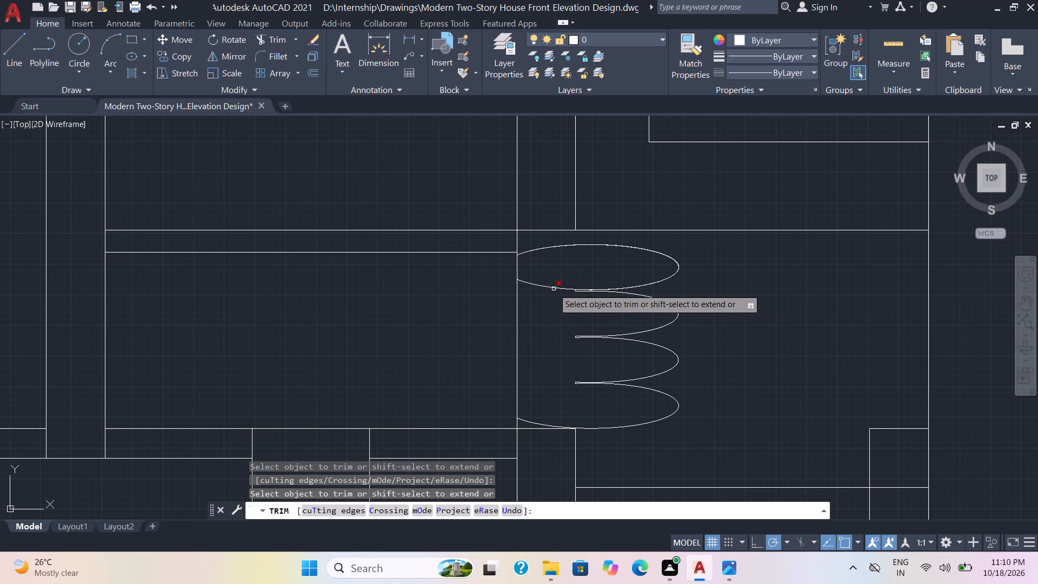
left_click(554, 289)
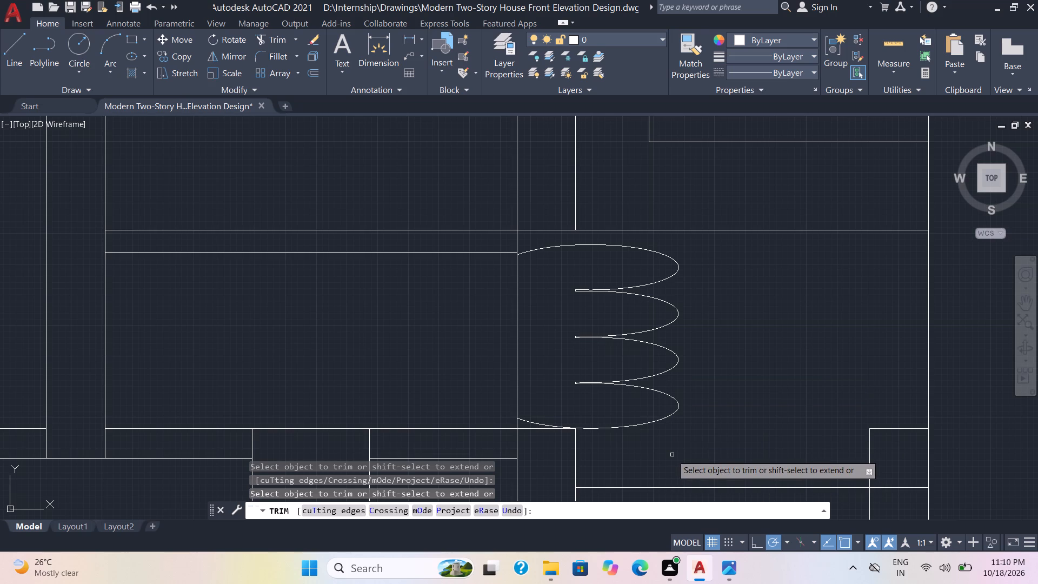
key("Escape")
Copy the top ellipse arc straight up by about 1'-7" so it crosses the floor band.
type("CO")
key("Return")
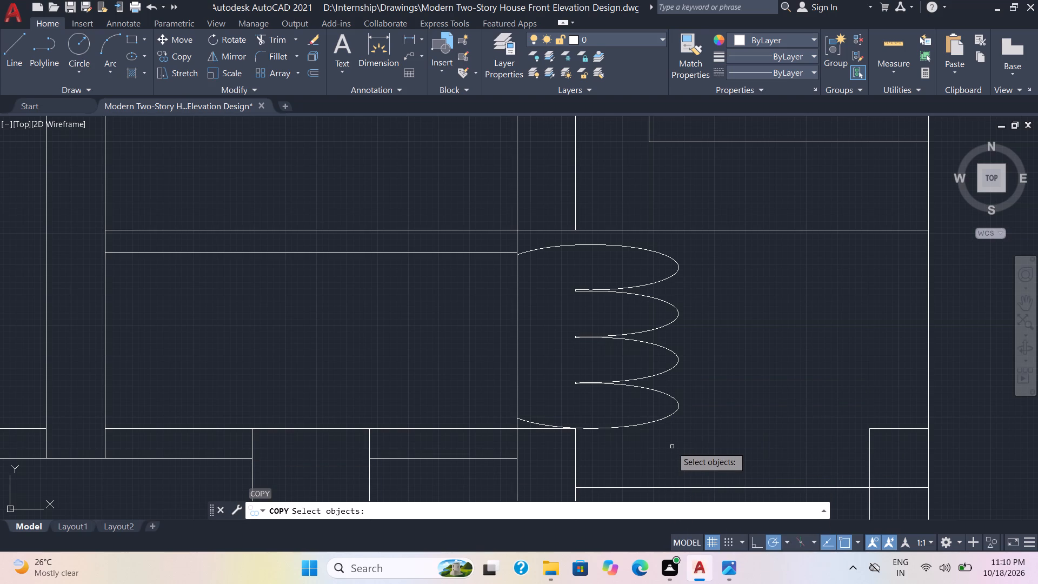
left_click(678, 269)
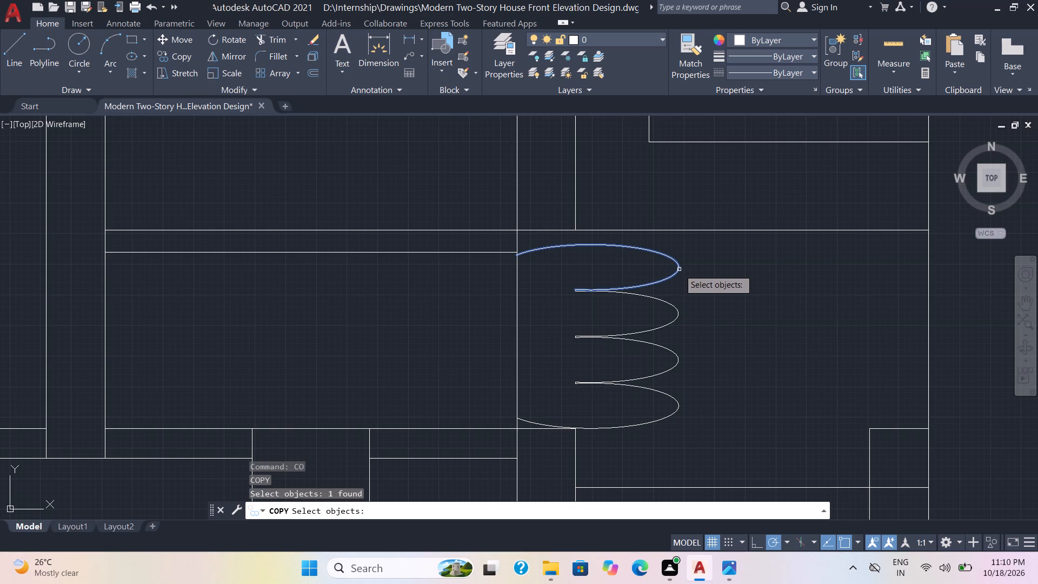
key("Return")
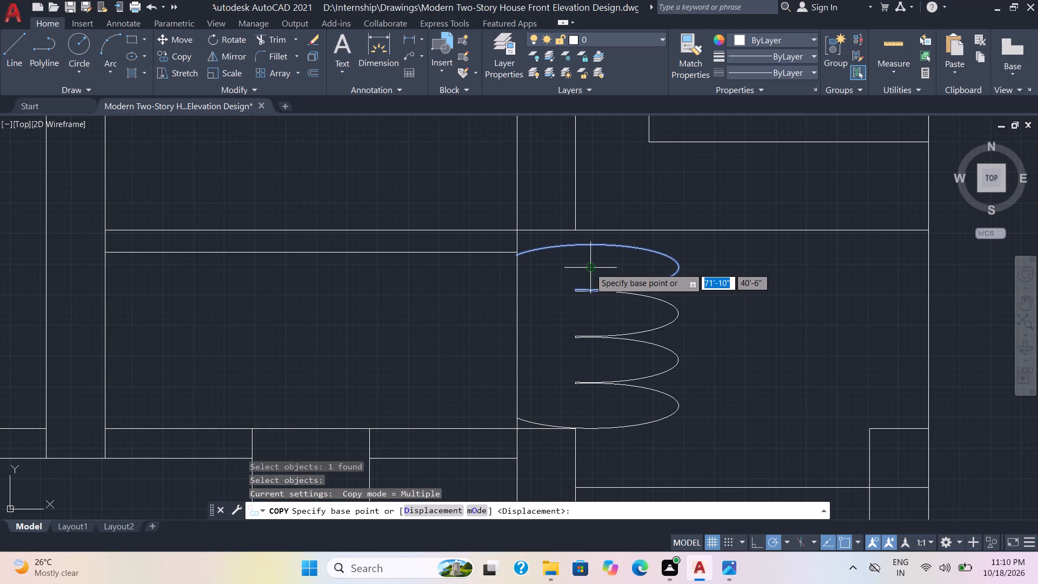
left_click(591, 268)
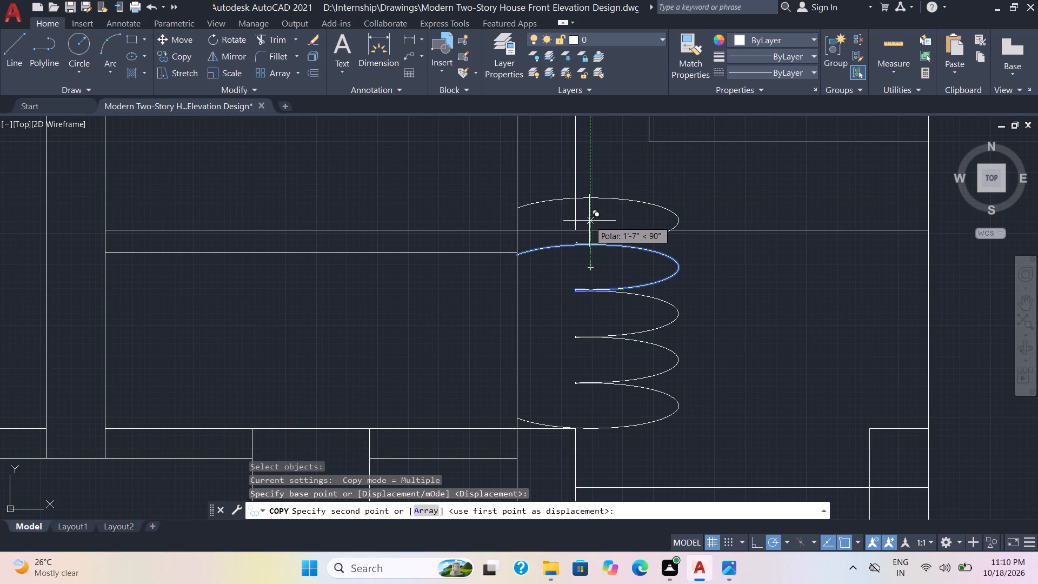
left_click(589, 221)
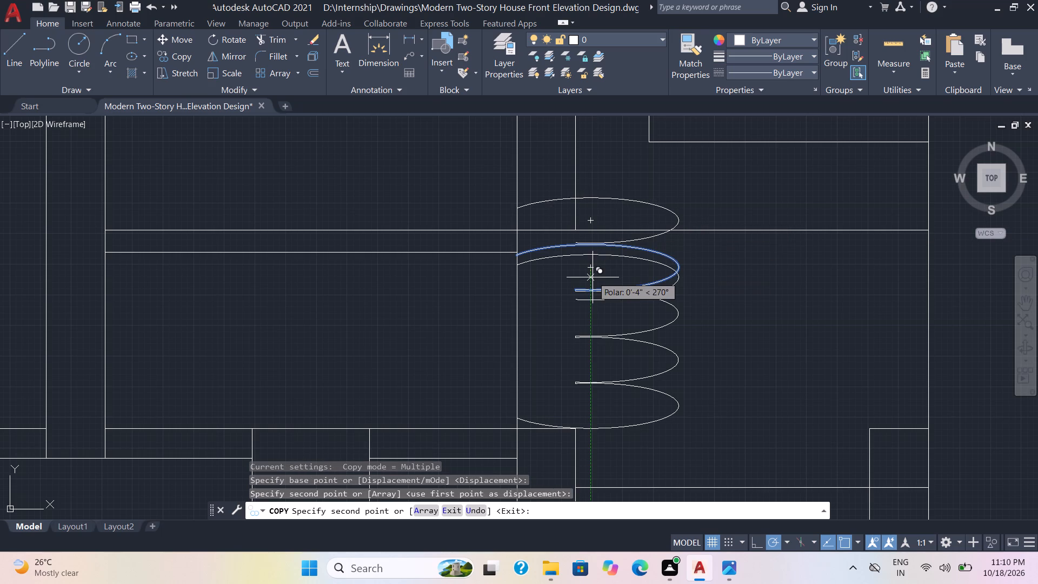
key("Escape")
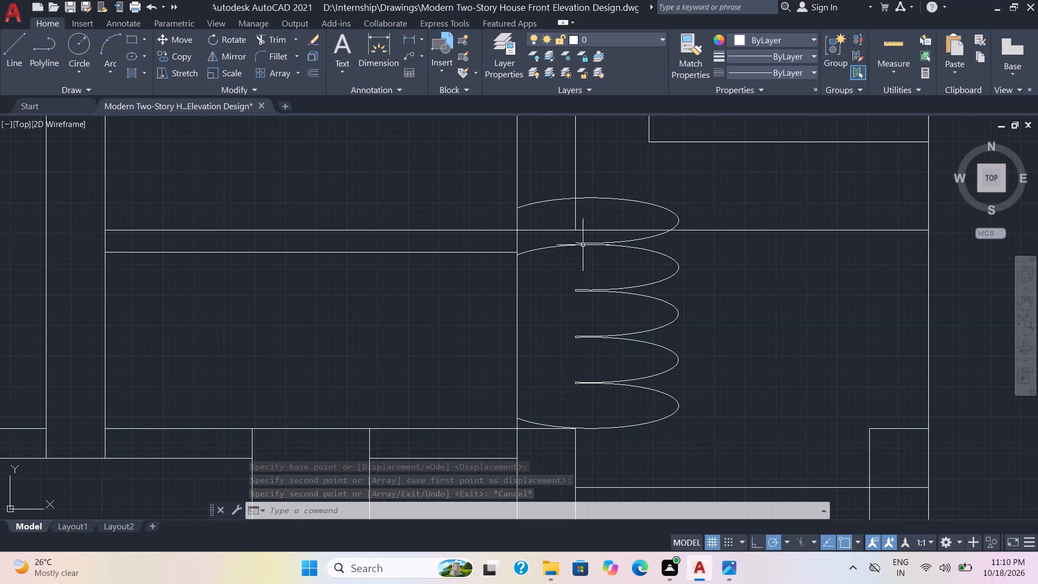
Move the copied top ellipse down twice, about 1" each time, so its lower edge meets the ellipse below.
scroll(582, 249, "up", 1)
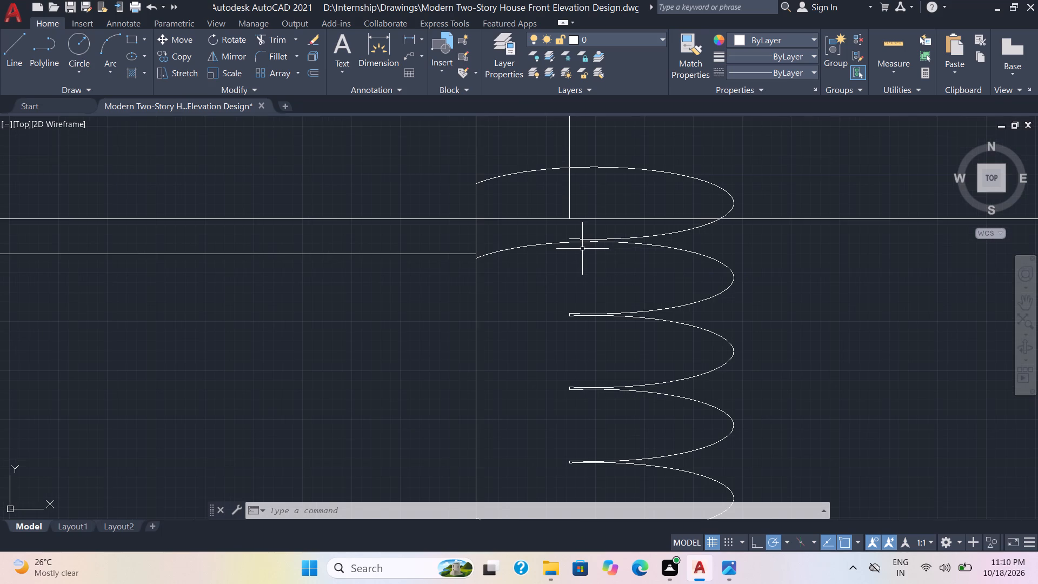
left_click(642, 237)
key("m")
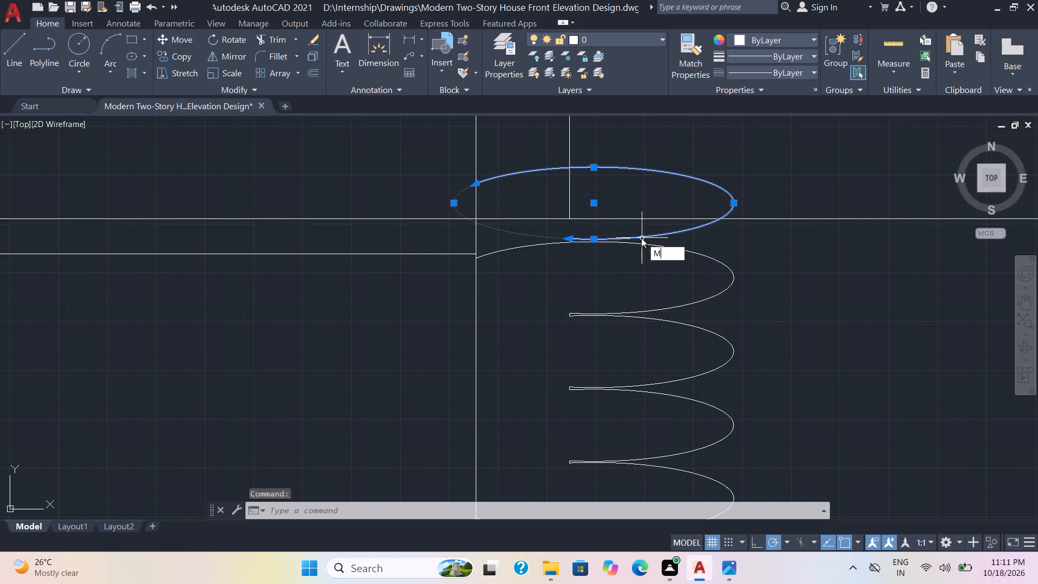
key("Return")
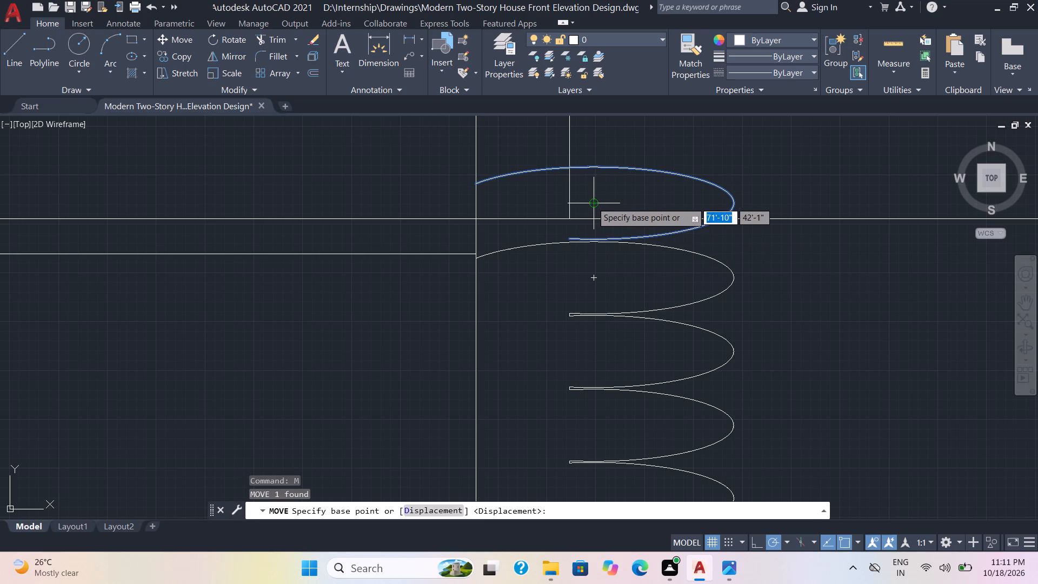
left_click(591, 202)
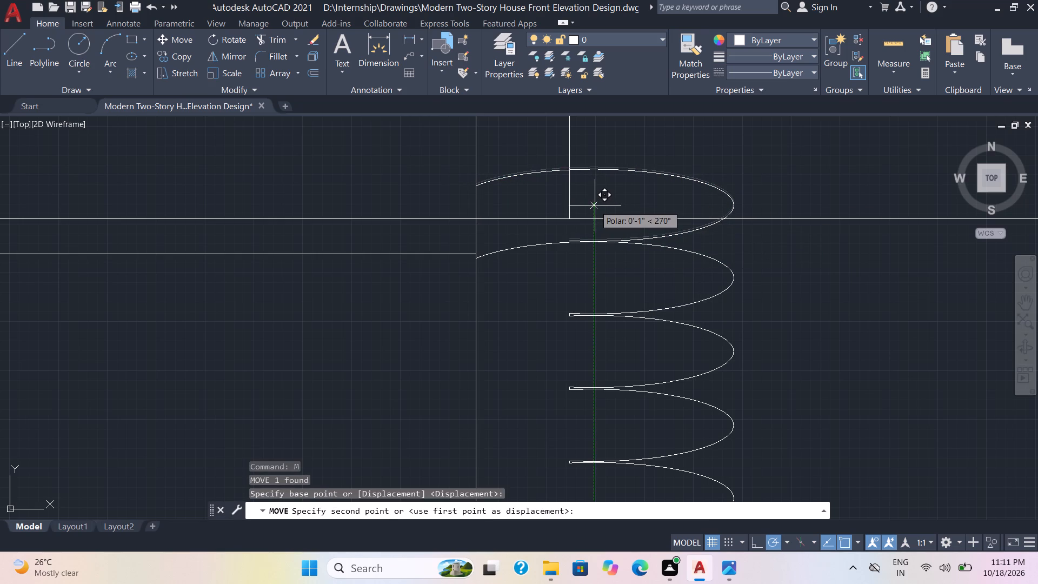
left_click(595, 205)
scroll(596, 205, "up", 1)
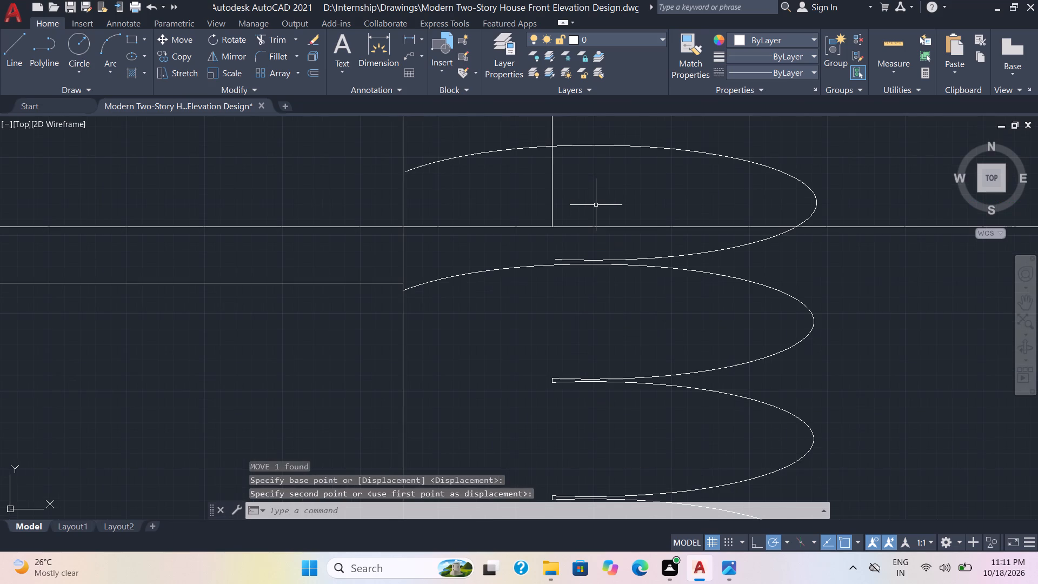
left_click(661, 257)
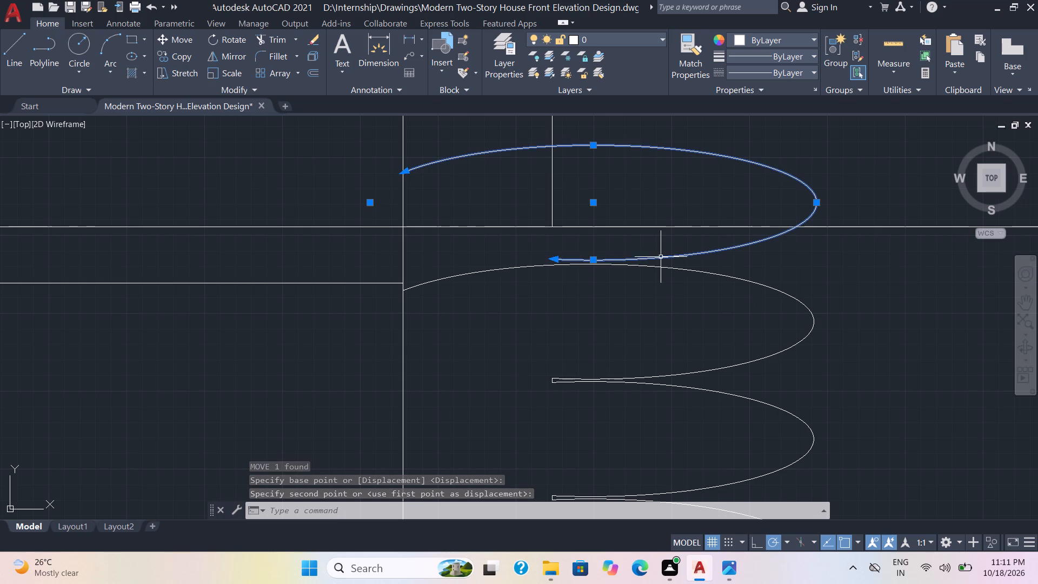
key("m")
key("Return")
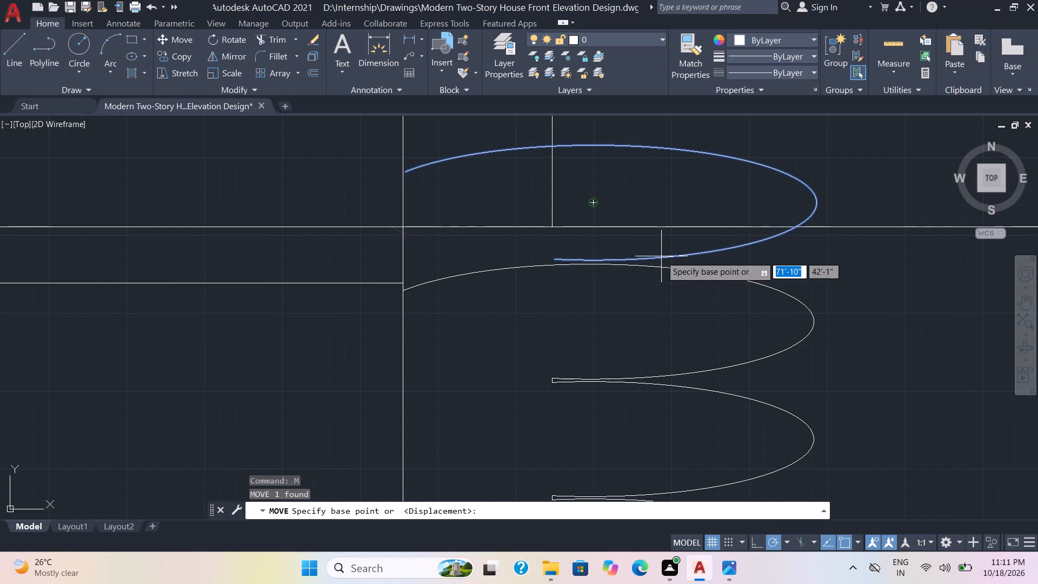
left_click(594, 203)
scroll(593, 204, "up", 2)
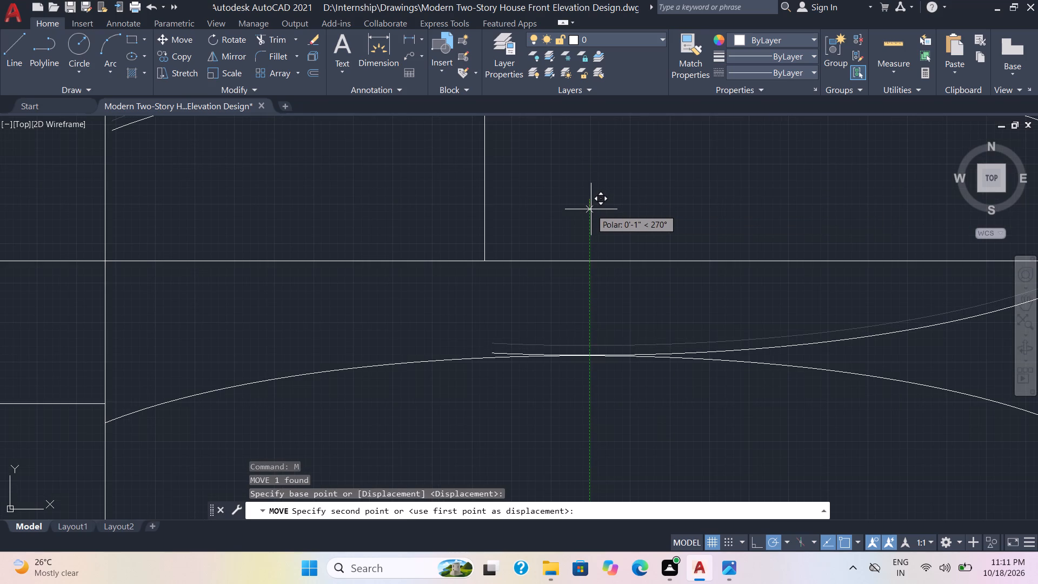
left_click(591, 209)
scroll(607, 202, "down", 1)
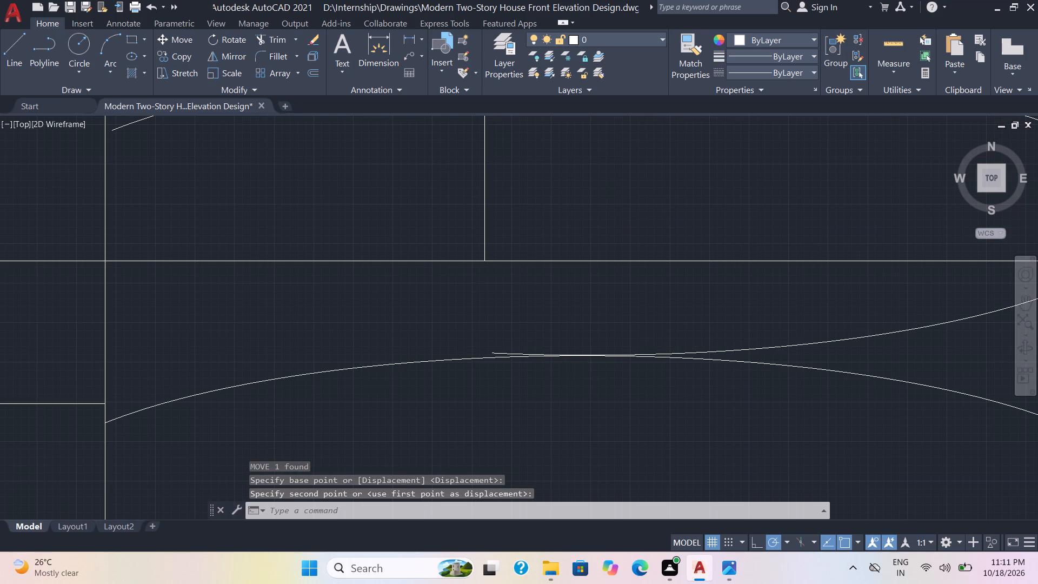
scroll(607, 202, "down", 1)
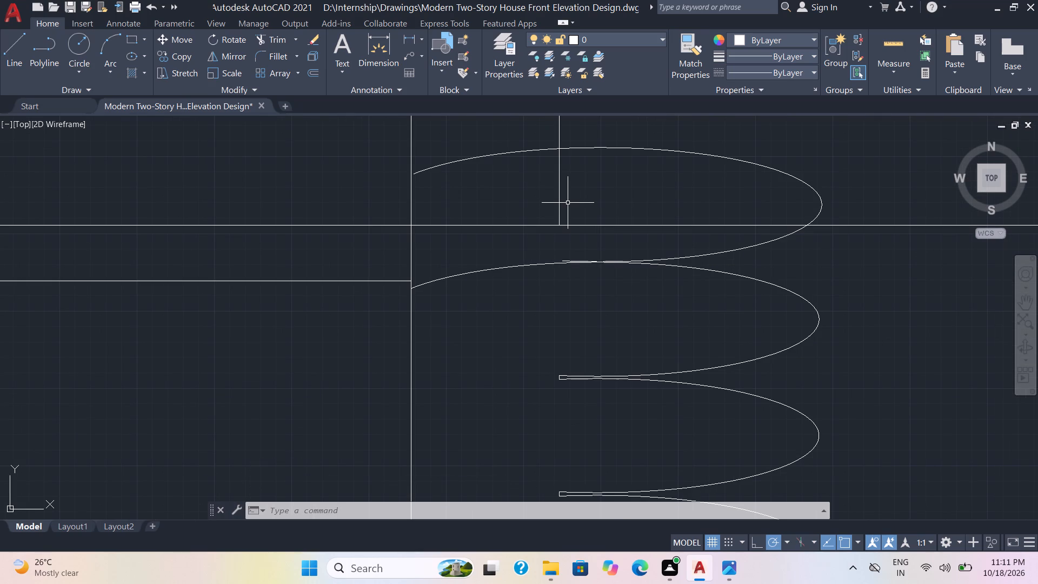
Extend the right-hand central vertical down to the second ellipse, and extend the top ellipse's lower end to that vertical.
key("Escape")
key("t")
key("r")
key("Return")
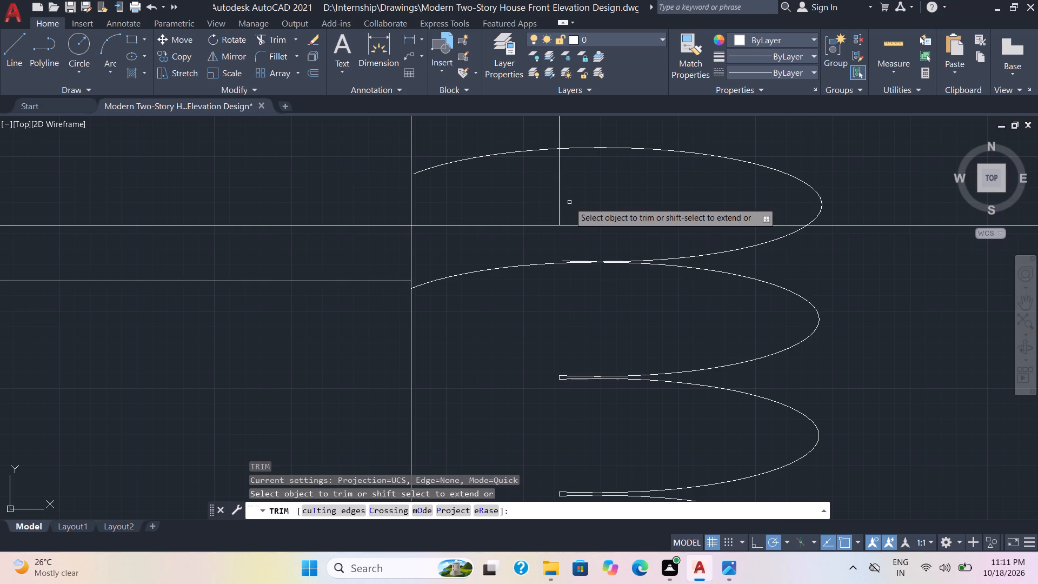
left_click(559, 202, "shift")
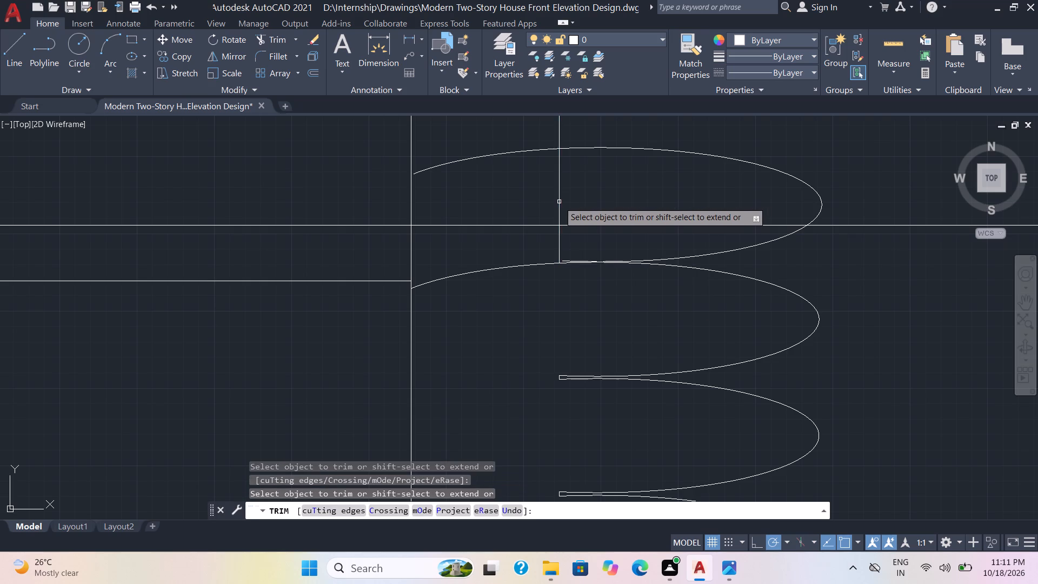
scroll(565, 230, "up", 3)
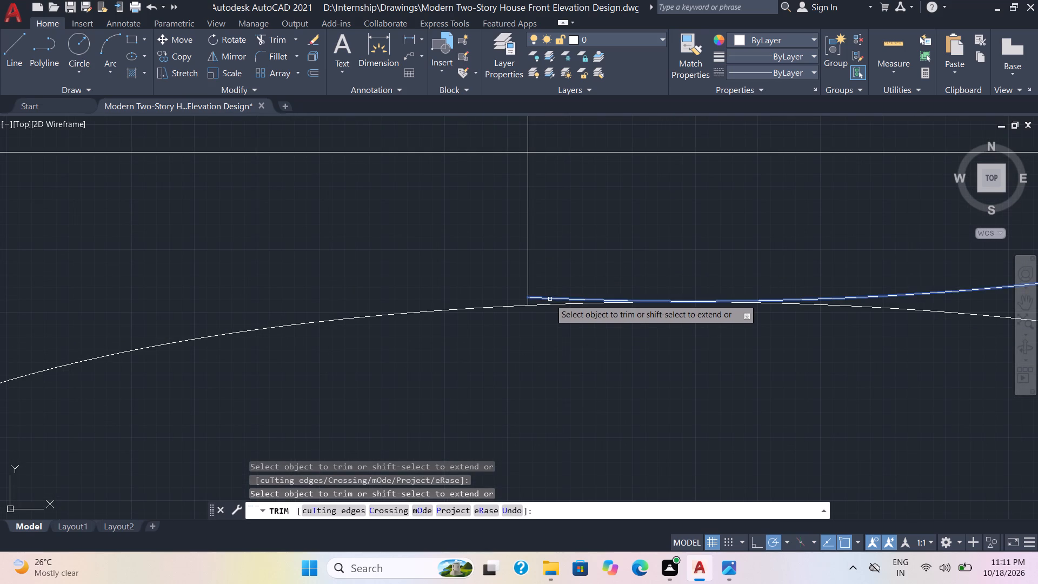
left_click(550, 299, "shift")
Trim the top ellipse left of the right-hand central vertical and above the floor band's upper line.
scroll(568, 281, "down", 2)
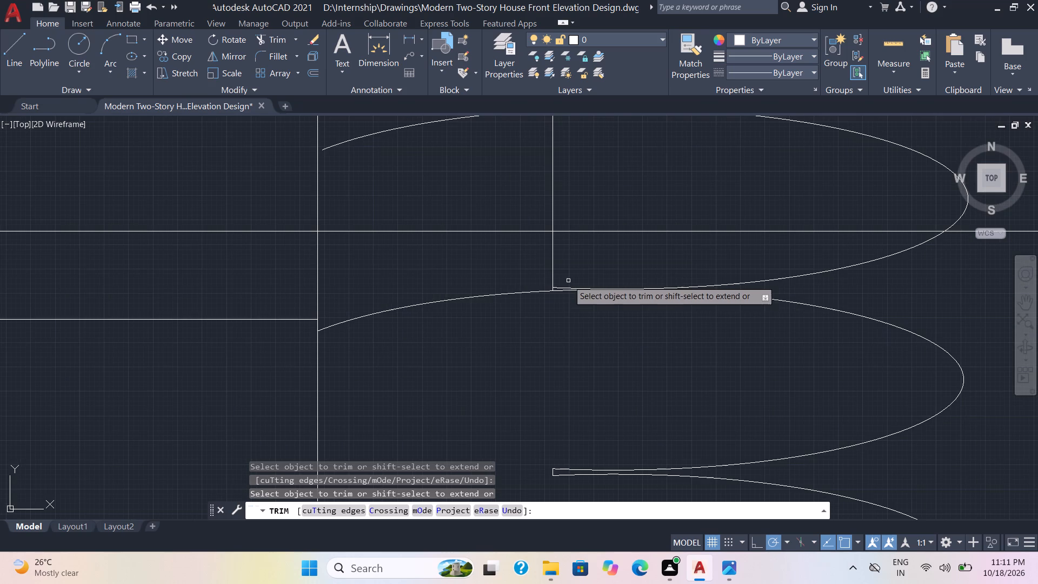
scroll(574, 268, "down", 1)
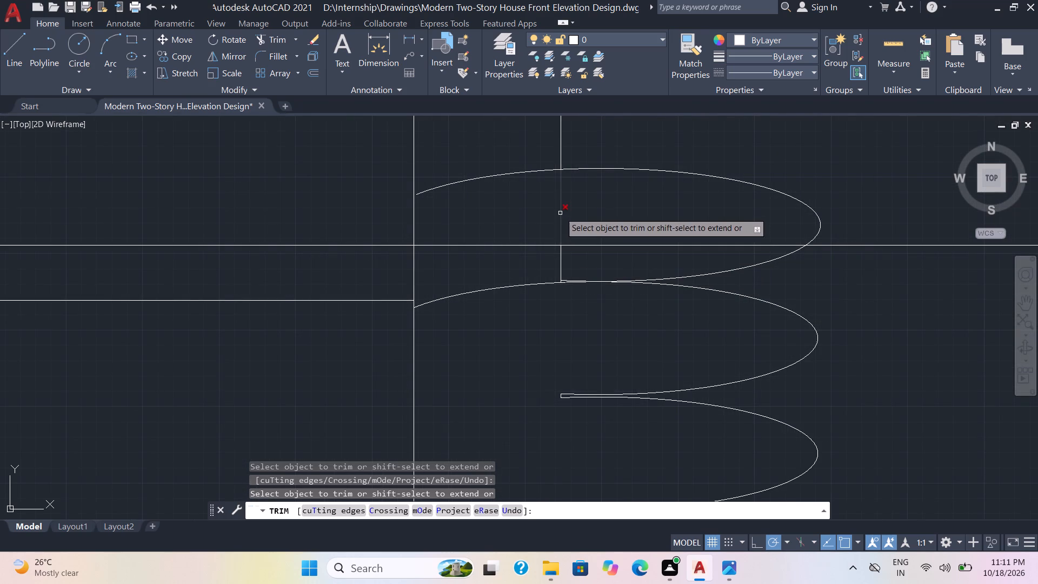
left_click(539, 172)
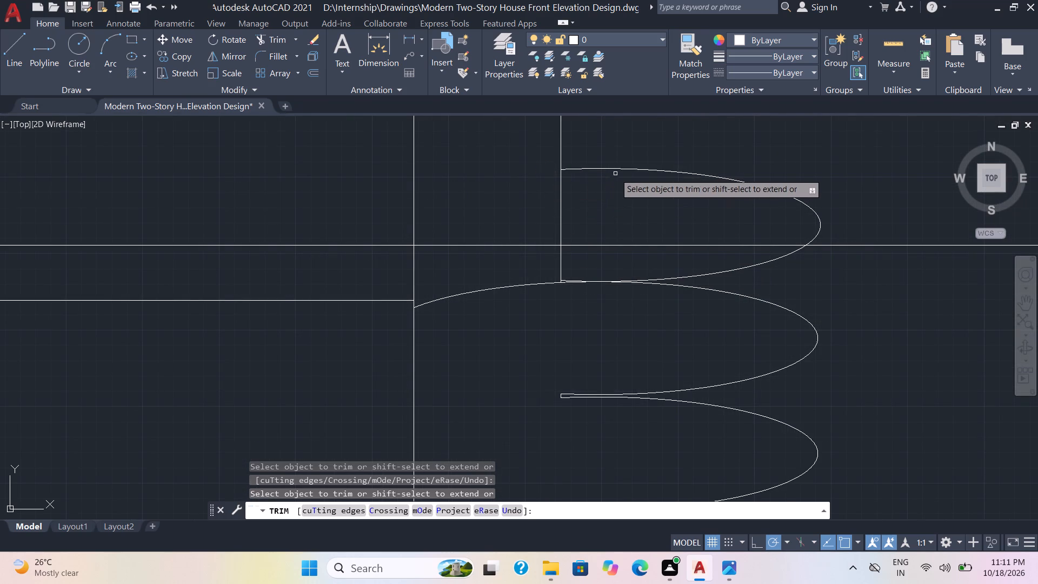
left_click(627, 169)
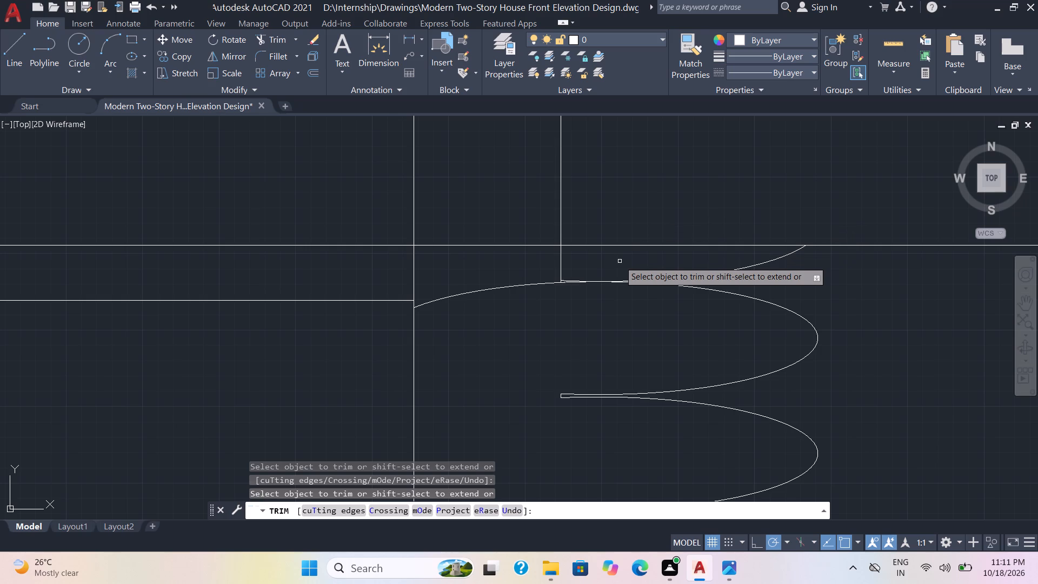
Trim the vertical's extension below the floor line and the left ends of the second and bottom ellipses.
scroll(620, 261, "down", 1)
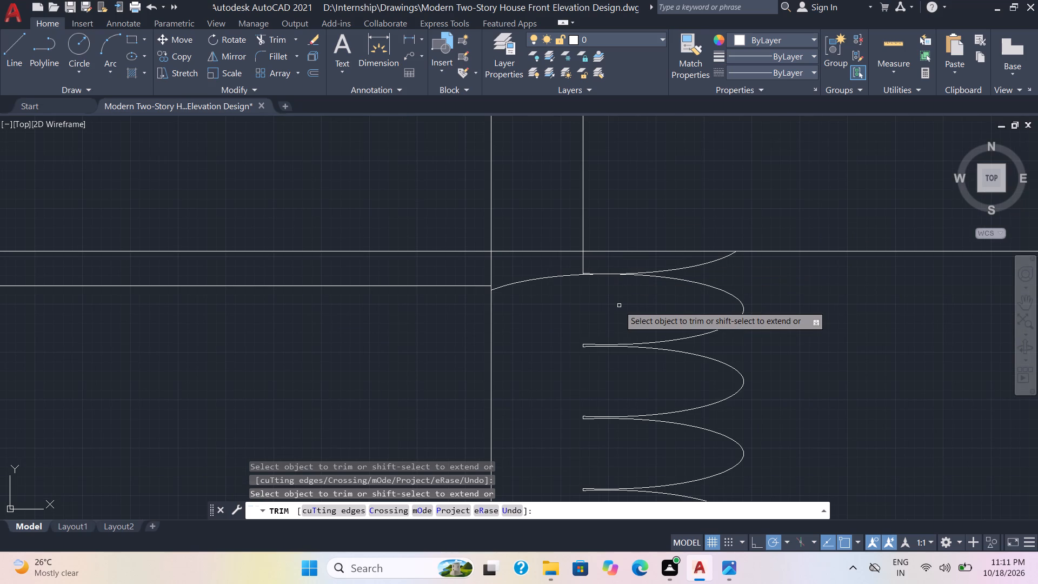
scroll(602, 273, "up", 1)
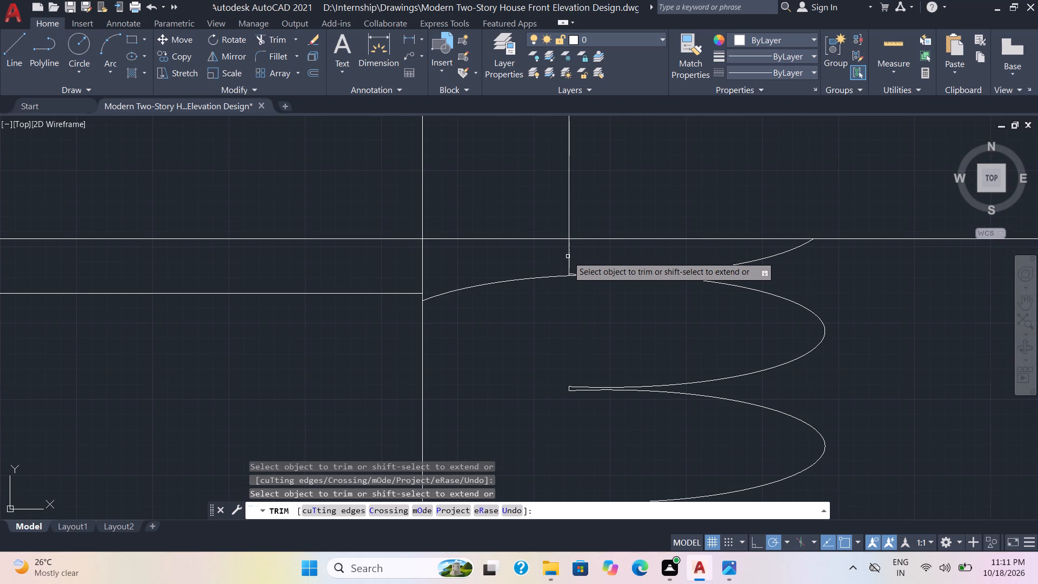
left_click(568, 256)
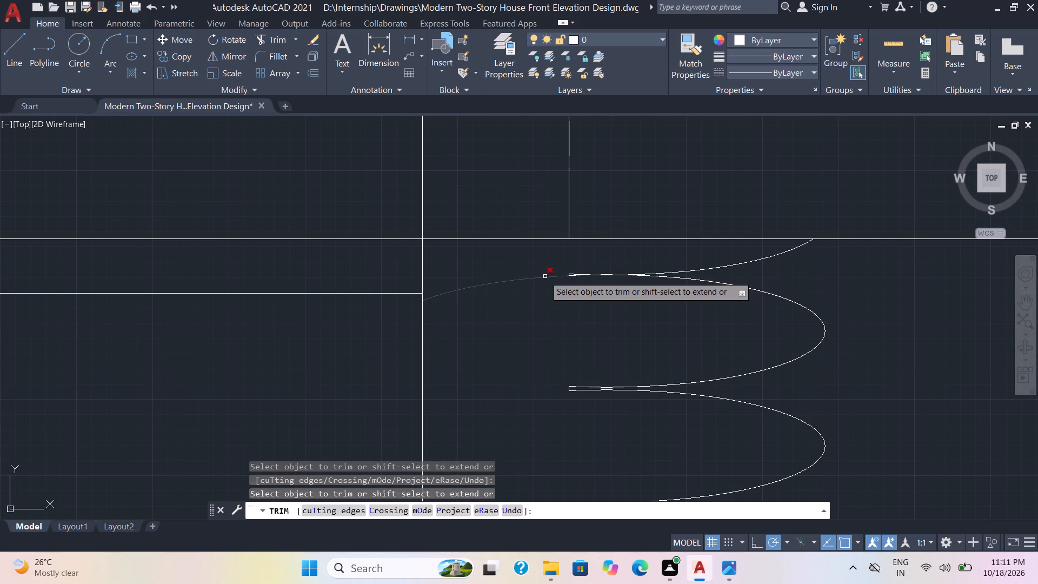
left_click(545, 276)
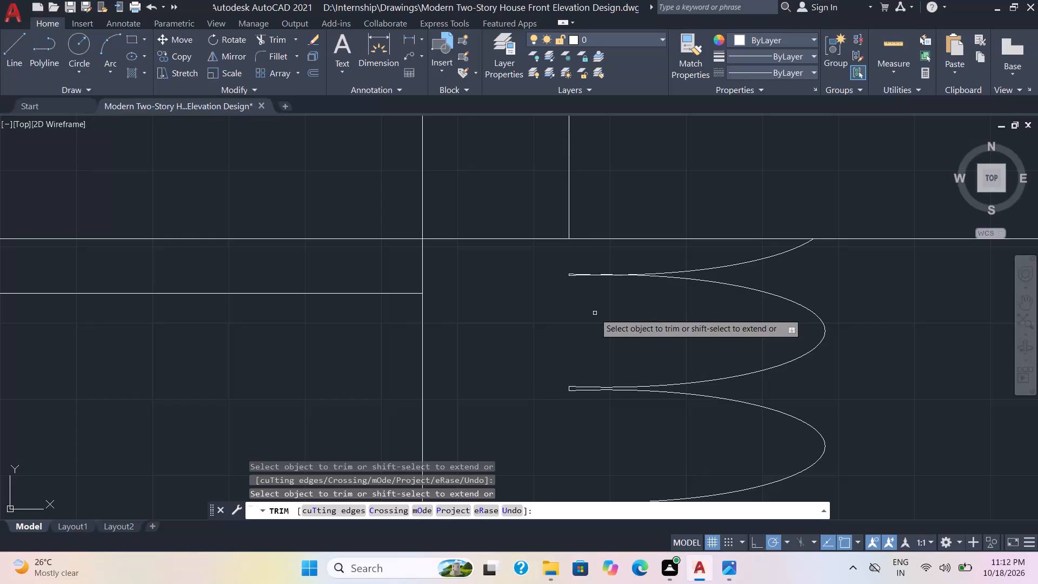
scroll(637, 188, "down", 2)
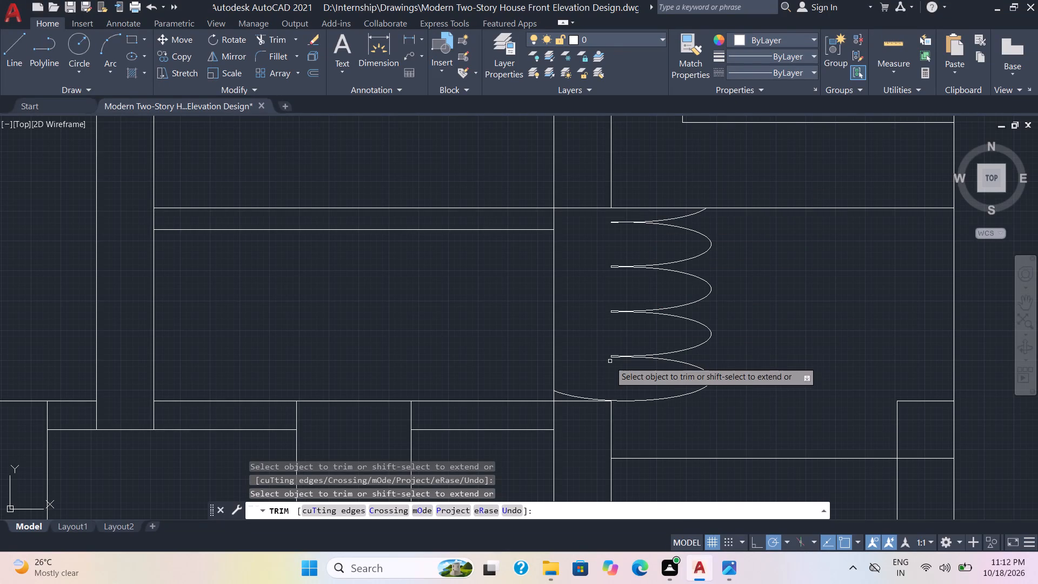
left_click(565, 393)
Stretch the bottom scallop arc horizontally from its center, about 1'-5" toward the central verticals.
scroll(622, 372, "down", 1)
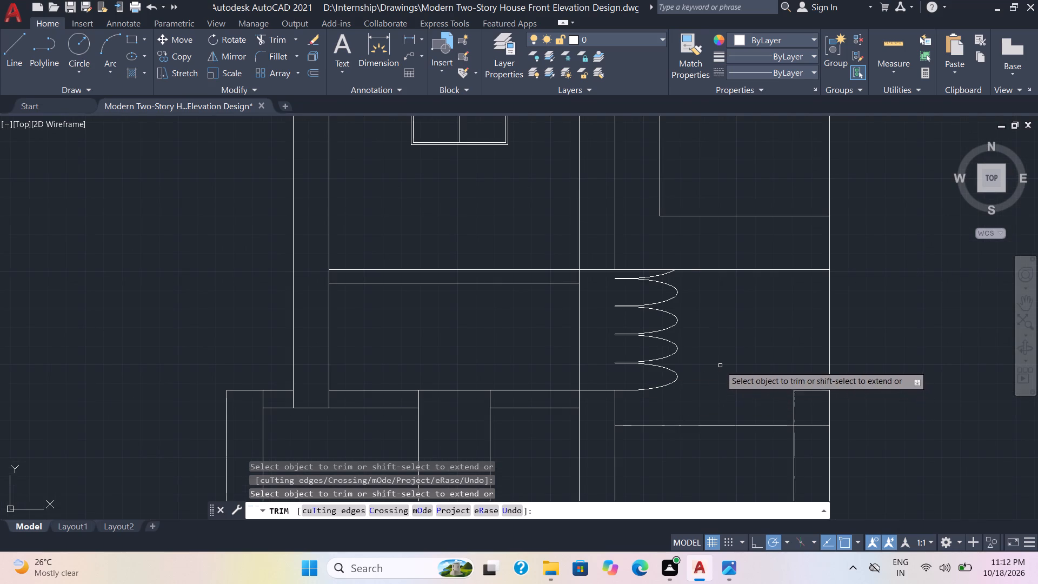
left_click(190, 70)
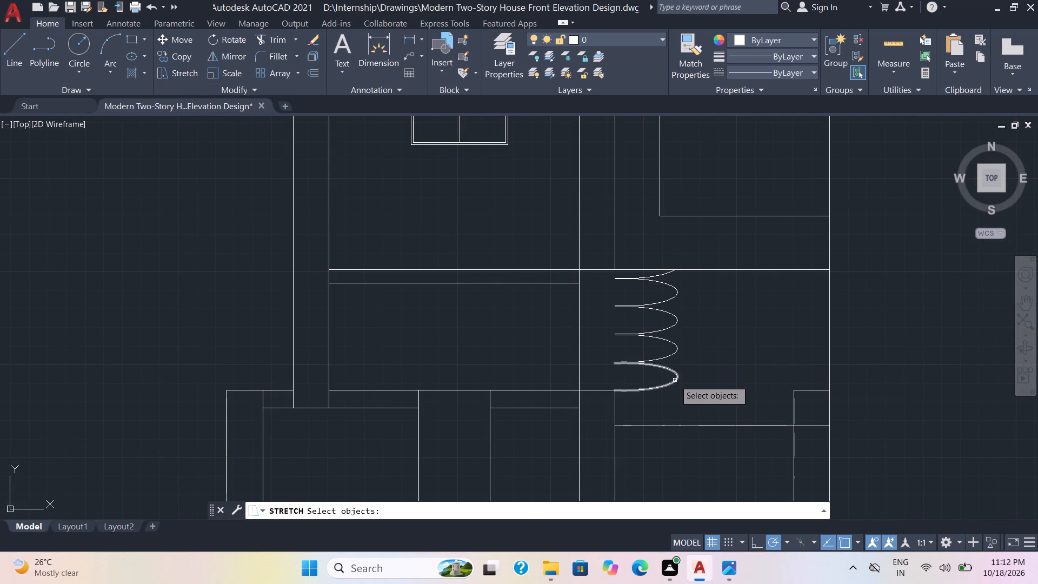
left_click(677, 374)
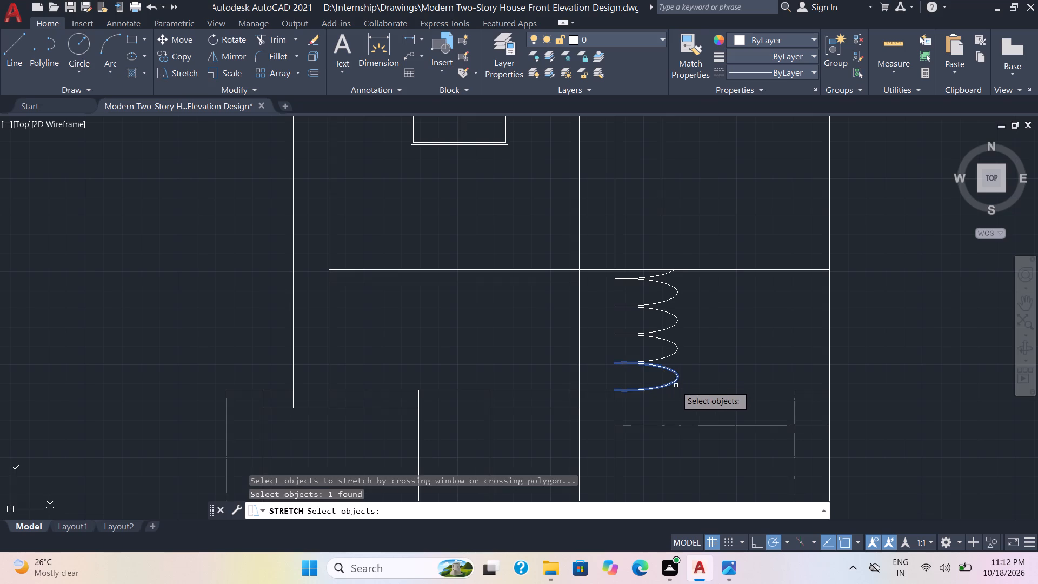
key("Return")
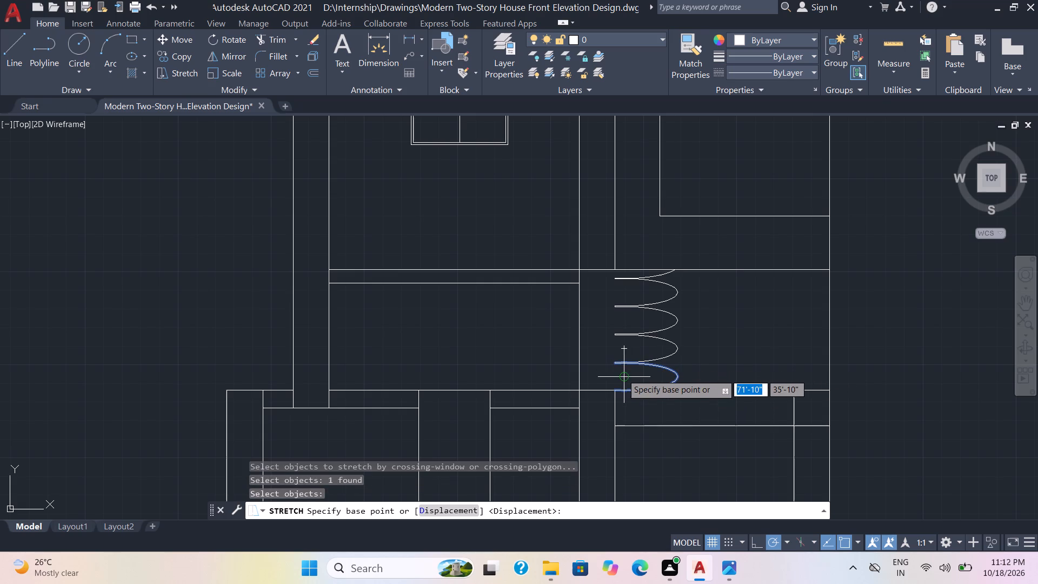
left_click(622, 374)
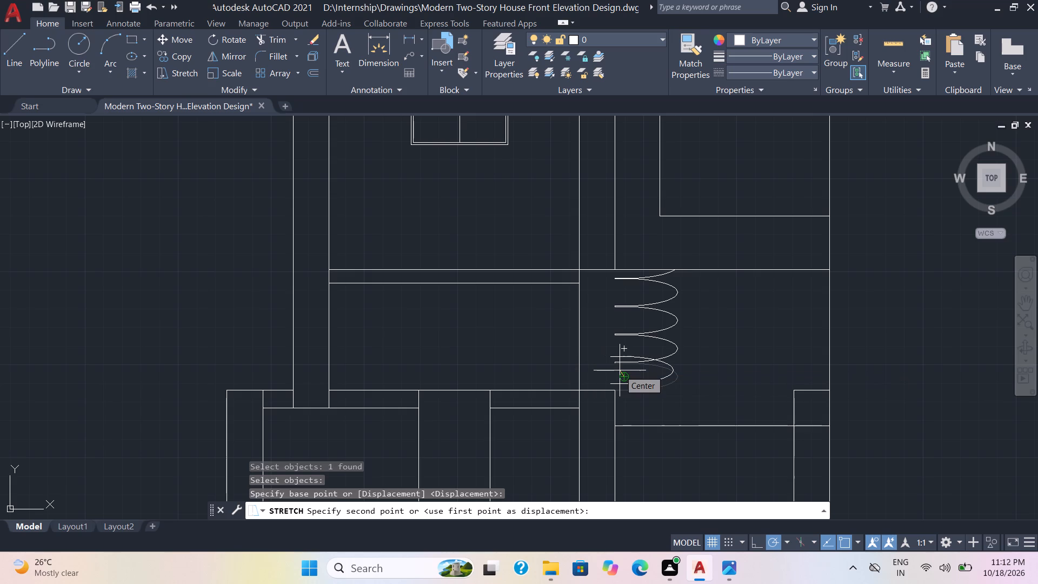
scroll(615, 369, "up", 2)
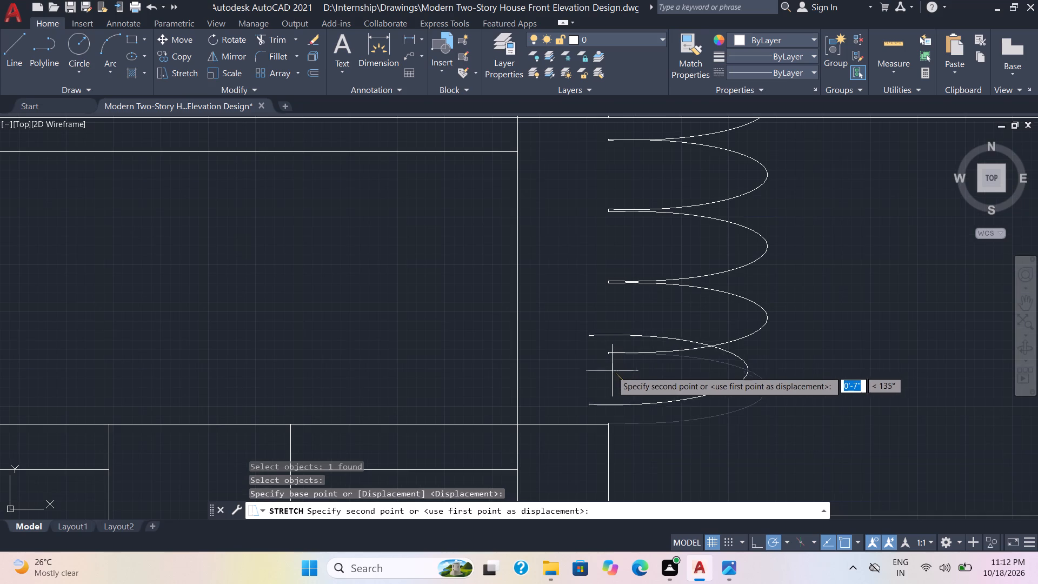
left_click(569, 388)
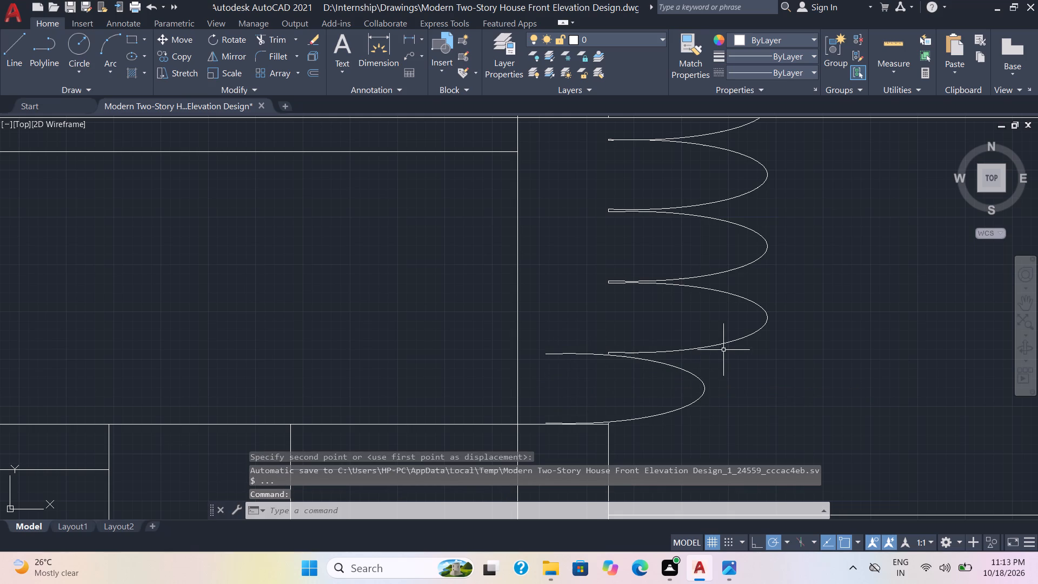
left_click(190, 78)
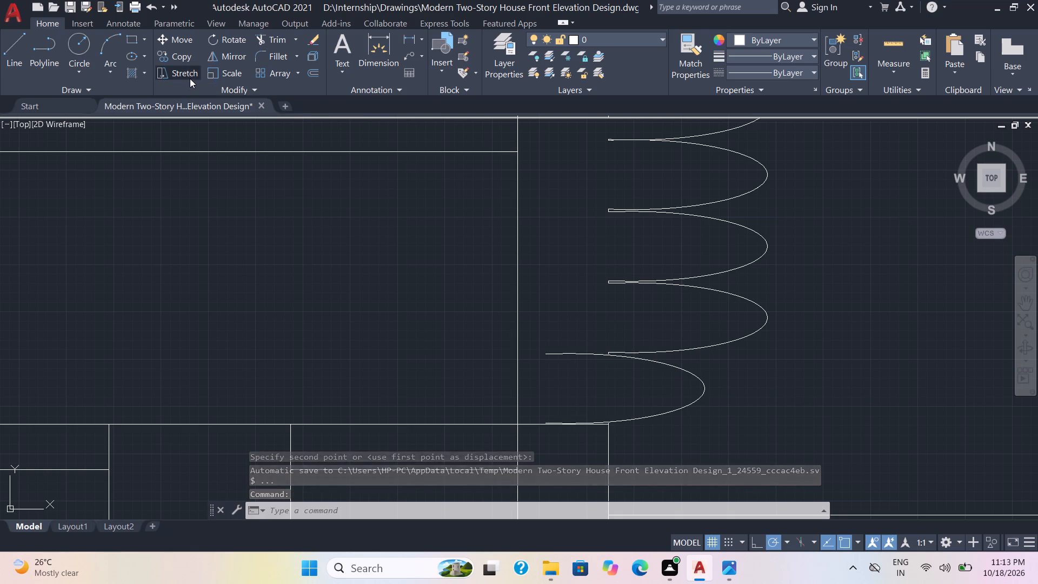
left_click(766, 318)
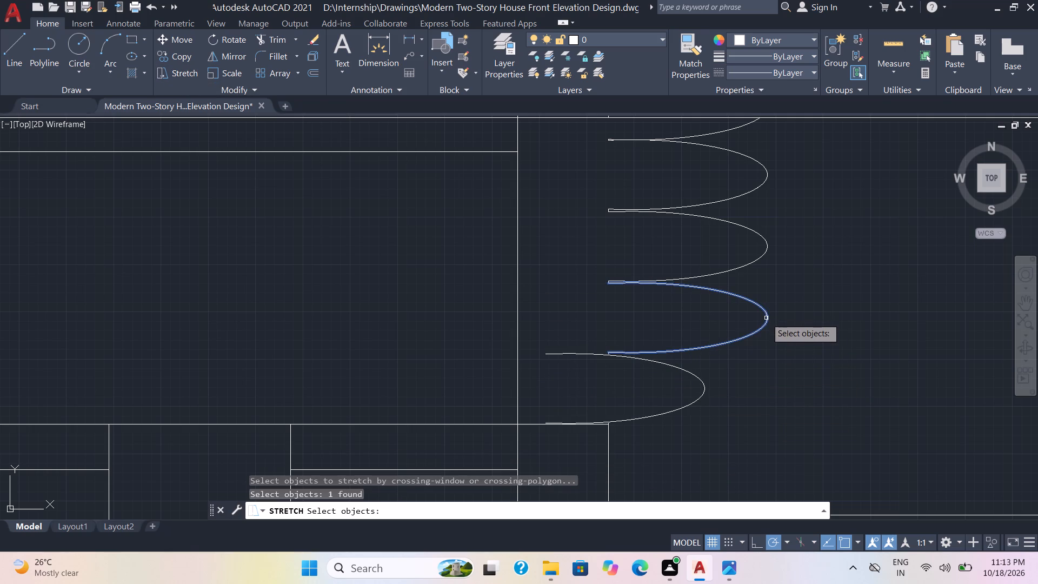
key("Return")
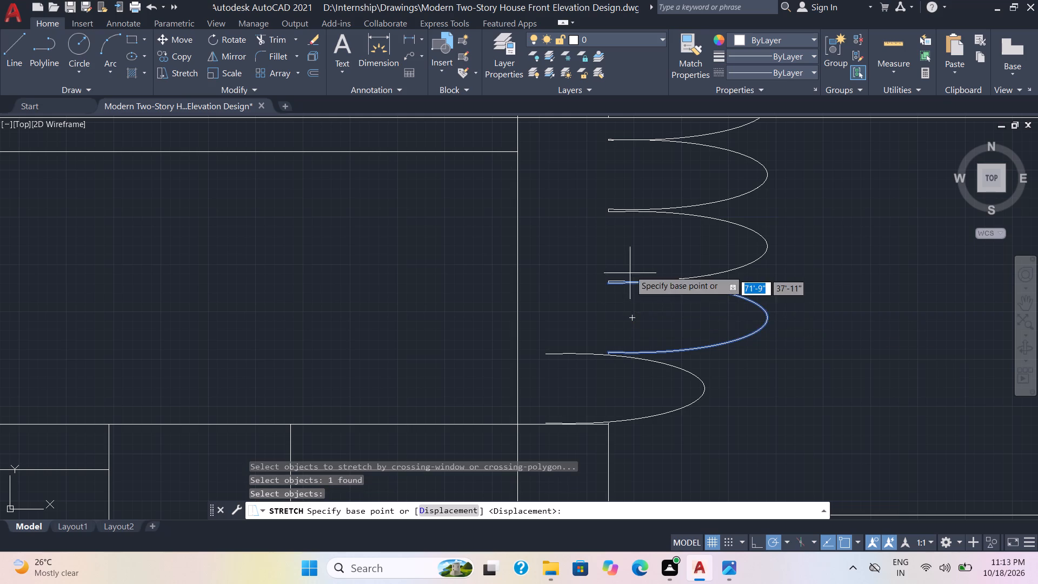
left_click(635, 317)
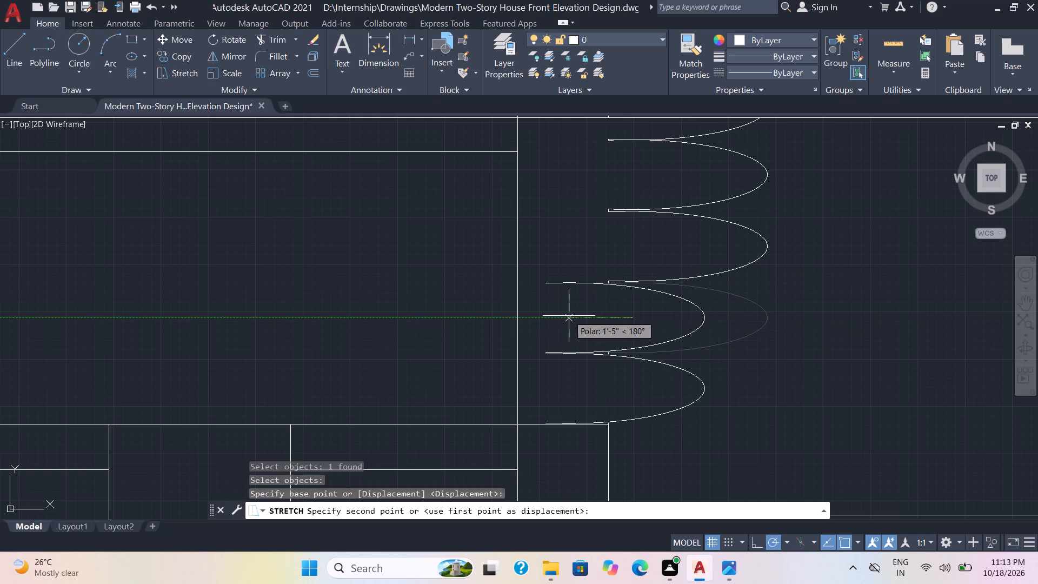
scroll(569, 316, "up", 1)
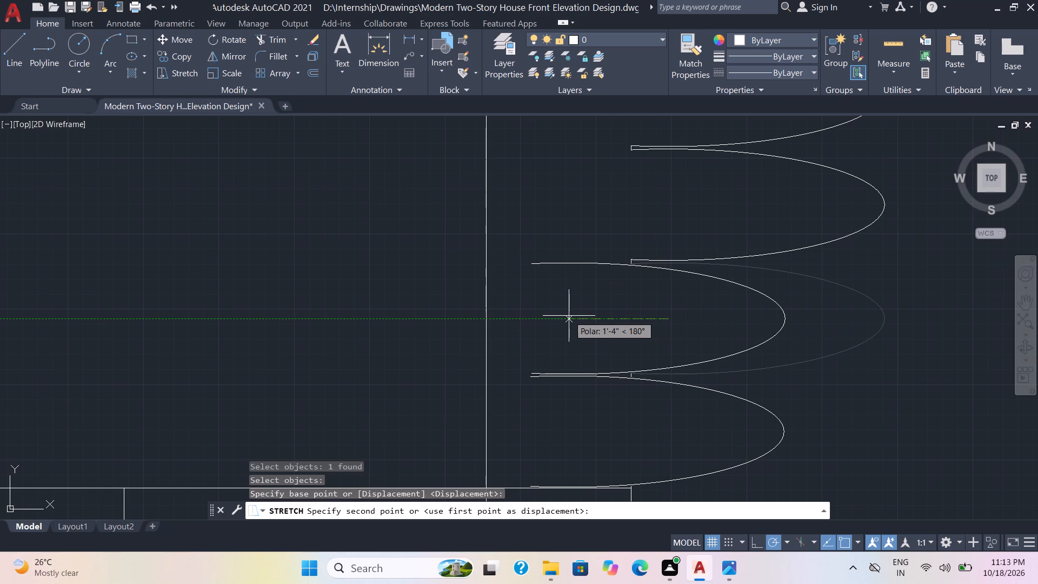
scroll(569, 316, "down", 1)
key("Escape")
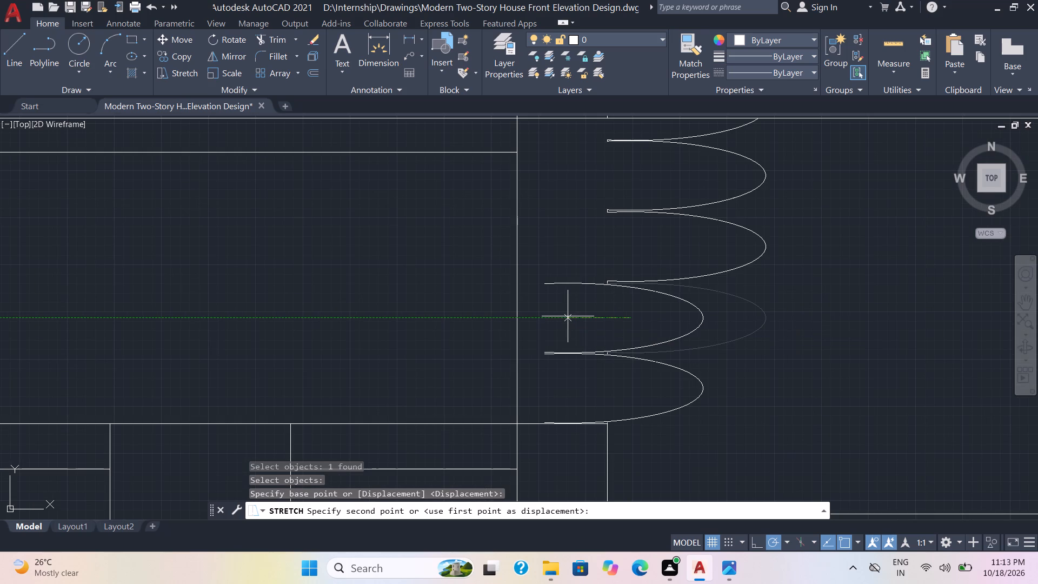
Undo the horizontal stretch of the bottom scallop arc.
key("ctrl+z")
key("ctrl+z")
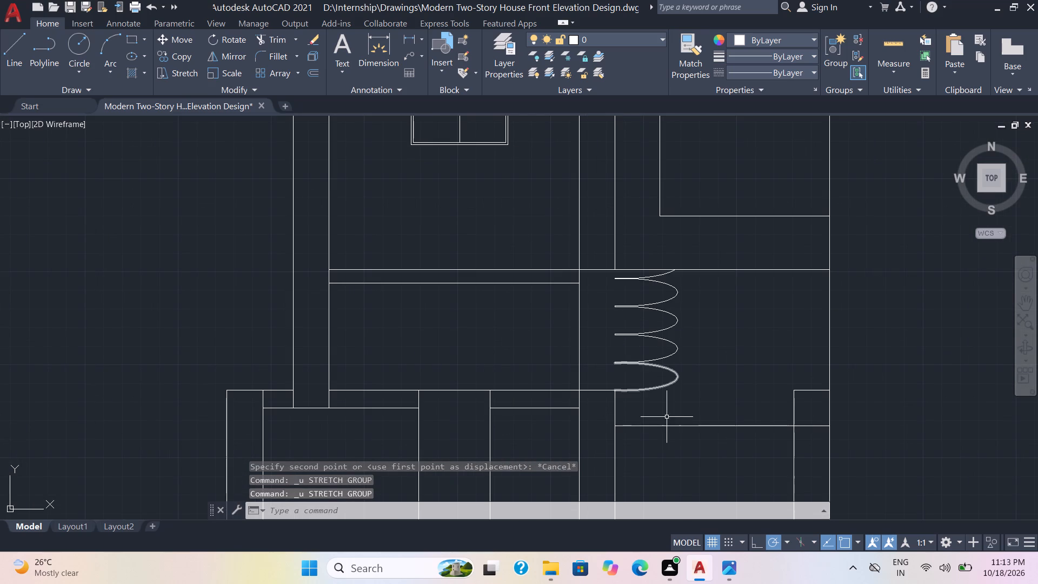
Stretch the five scallop arcs and the four short verticals joining their ends together, using a displacement picked at the second arc's center.
left_click(698, 402)
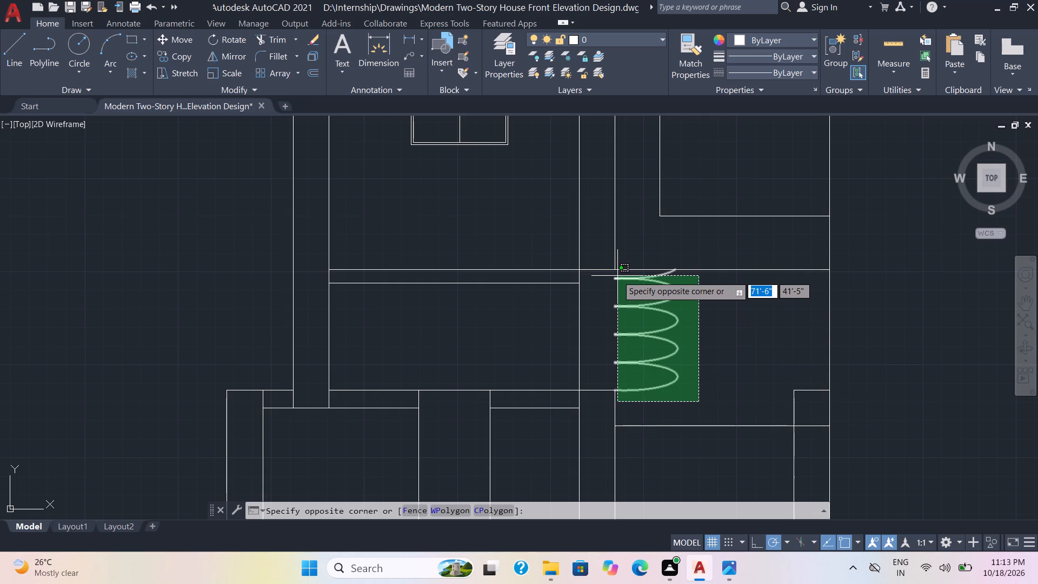
left_click(617, 276)
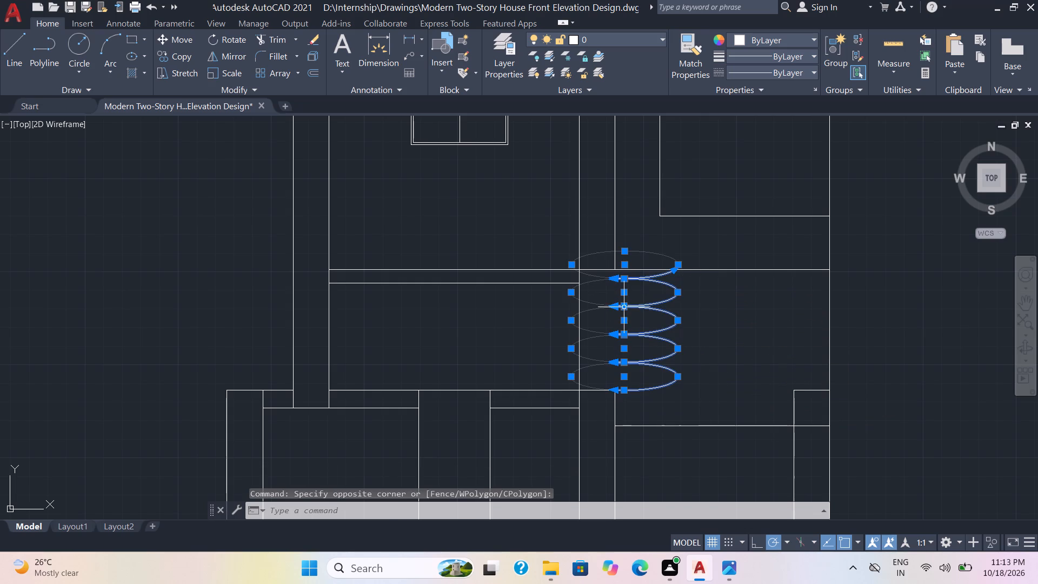
scroll(641, 321, "up", 5)
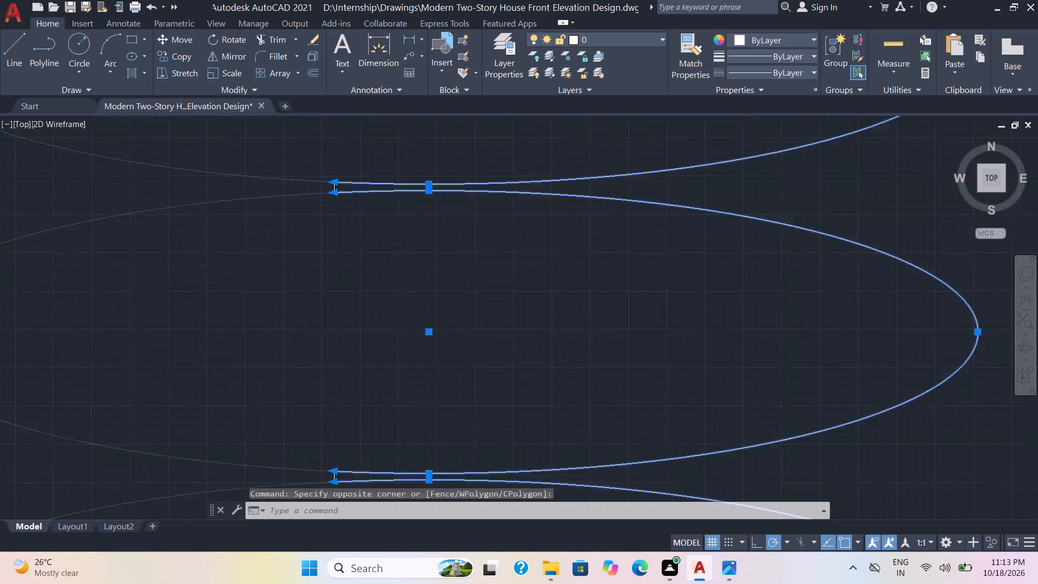
scroll(641, 321, "up", 2)
middle_click_drag(570, 306, 806, 567)
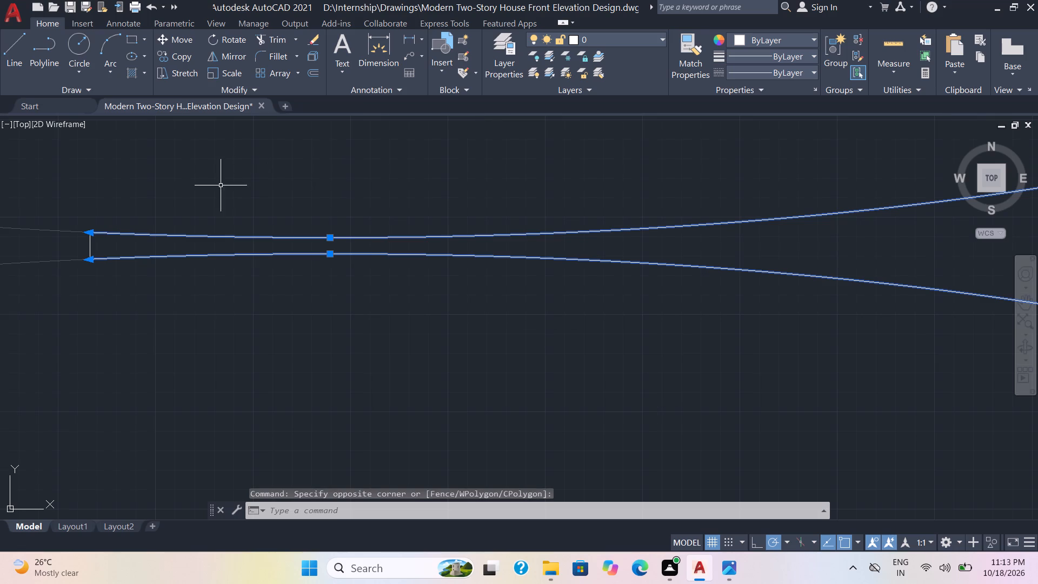
left_click(89, 246)
scroll(238, 241, "down", 1)
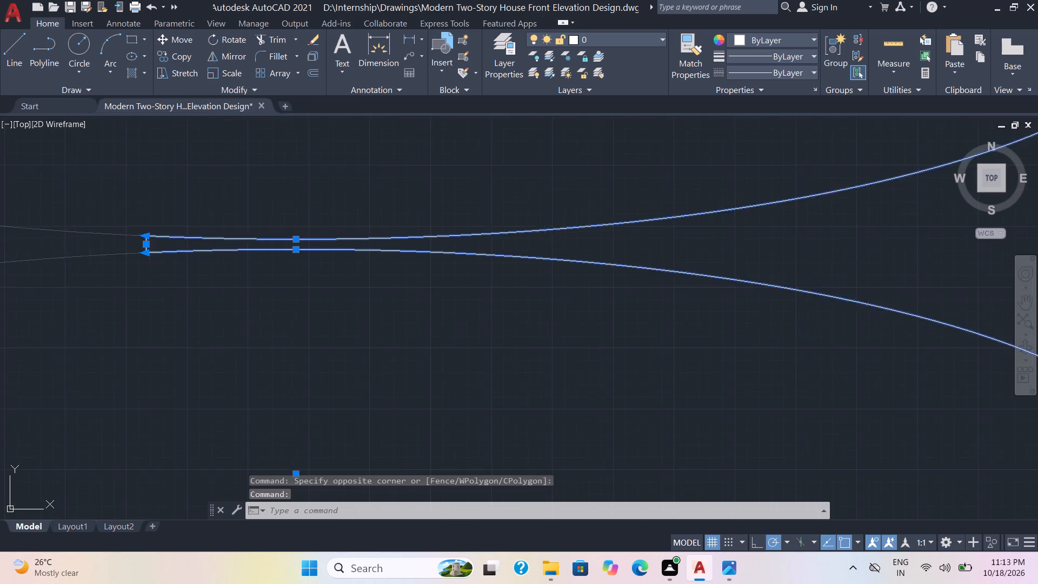
scroll(238, 241, "down", 3)
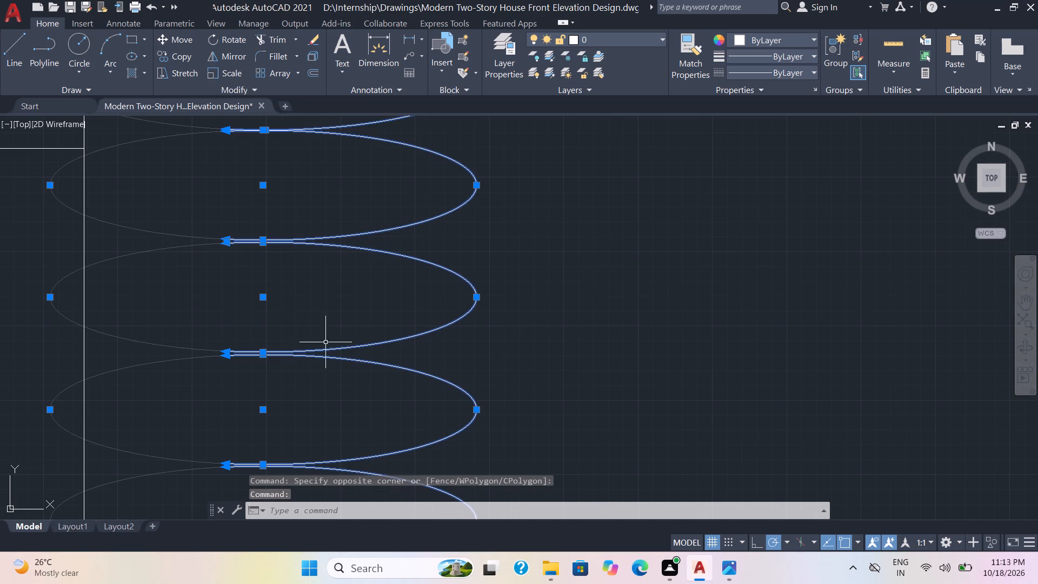
middle_click_drag(327, 388, 495, 243)
scroll(429, 364, "up", 2)
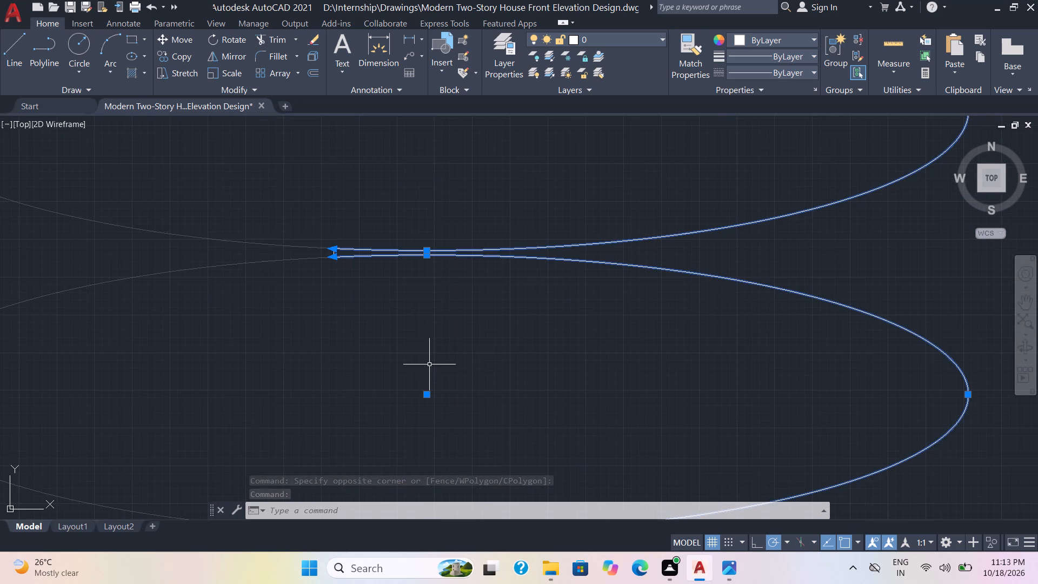
scroll(389, 288, "up", 3)
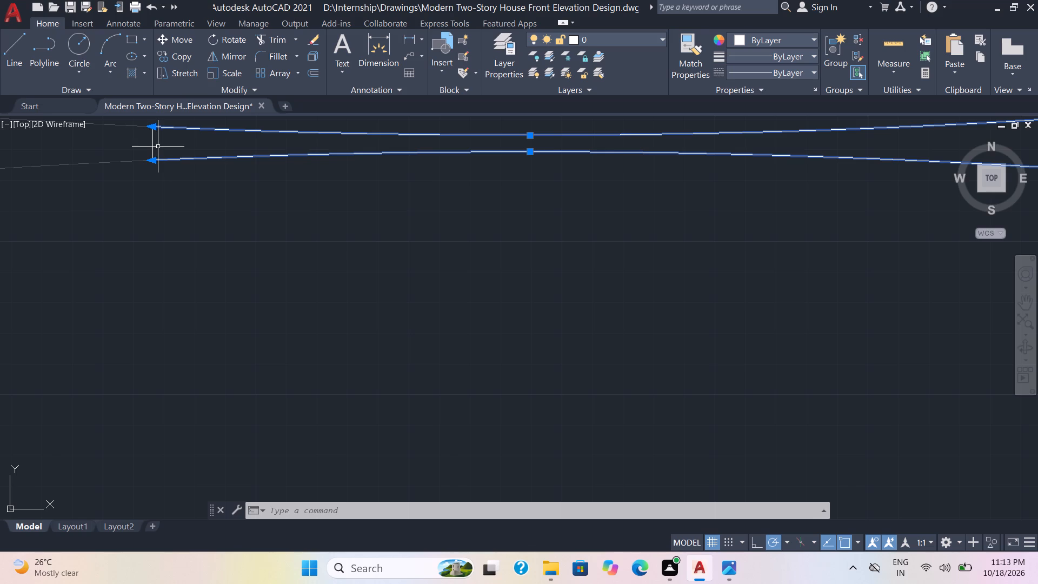
left_click(152, 145)
scroll(196, 185, "down", 3)
scroll(287, 184, "down", 2)
middle_click_drag(308, 165, 300, 371)
scroll(291, 350, "up", 3)
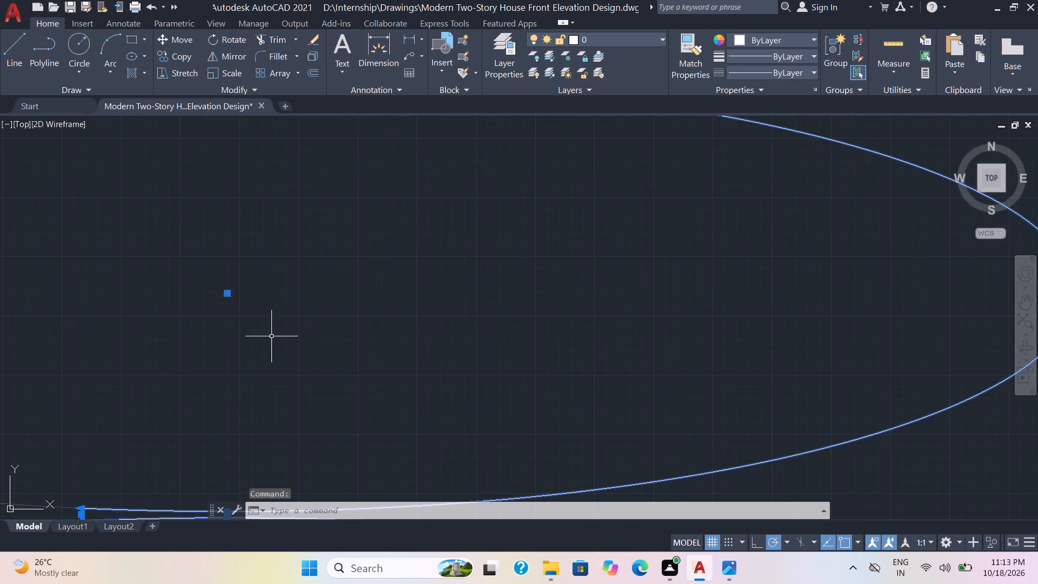
middle_click_drag(212, 258, 263, 460)
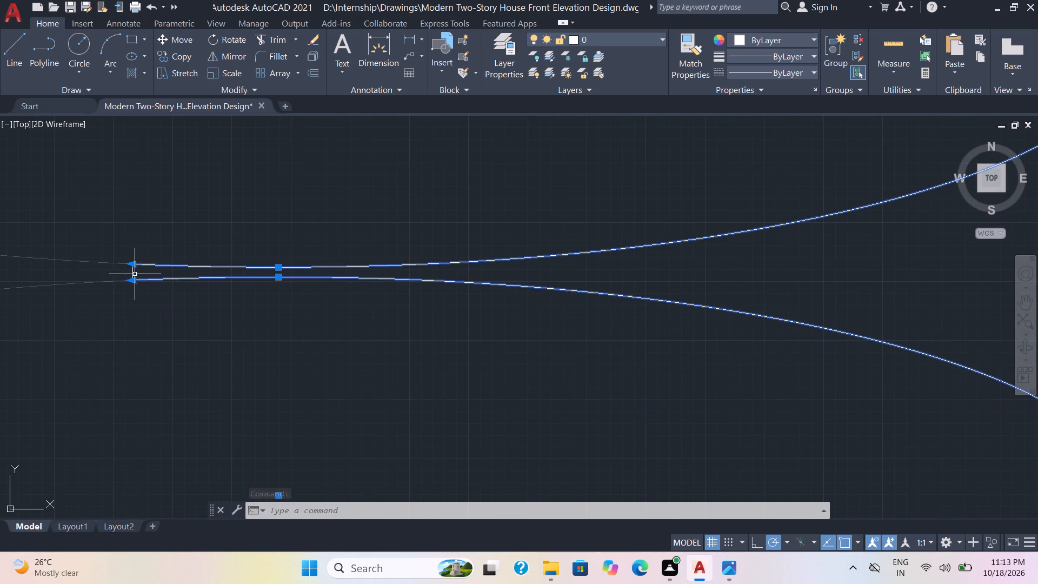
scroll(134, 273, "up", 2)
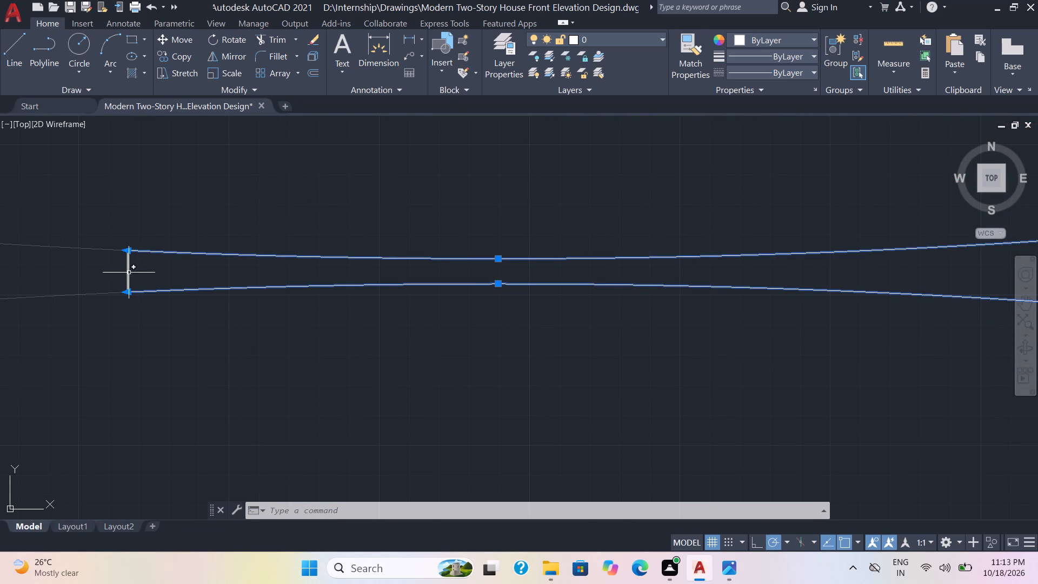
left_click(129, 273)
scroll(219, 279, "down", 2)
scroll(348, 242, "down", 1)
middle_click_drag(348, 242, 367, 503)
scroll(306, 354, "up", 3)
scroll(313, 339, "down", 1)
scroll(323, 402, "down", 2)
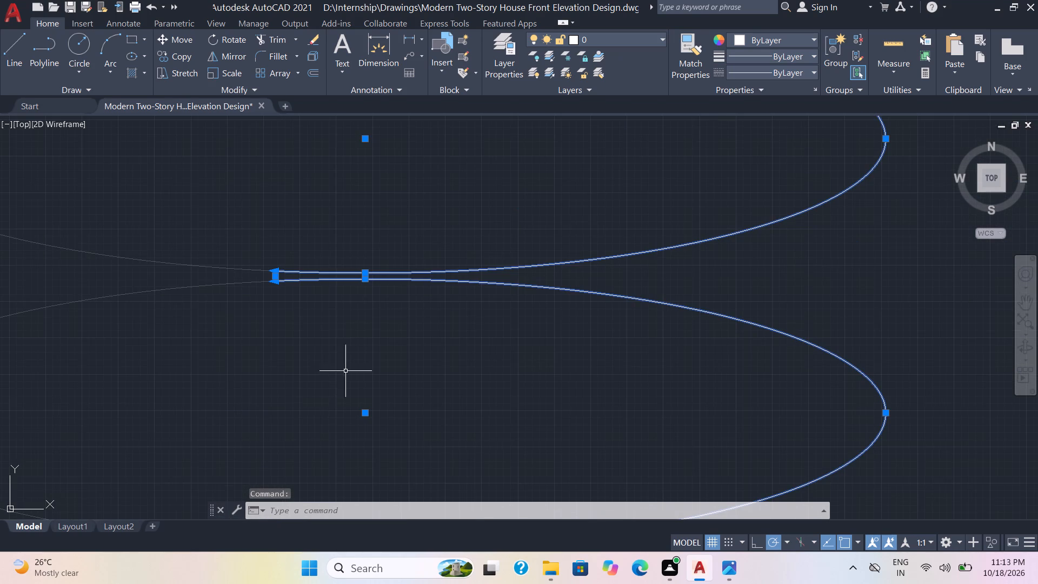
middle_click_drag(449, 208, 451, 482)
scroll(341, 349, "up", 1)
middle_click_drag(328, 331, 329, 350)
scroll(329, 350, "up", 3)
middle_click_drag(327, 319, 441, 469)
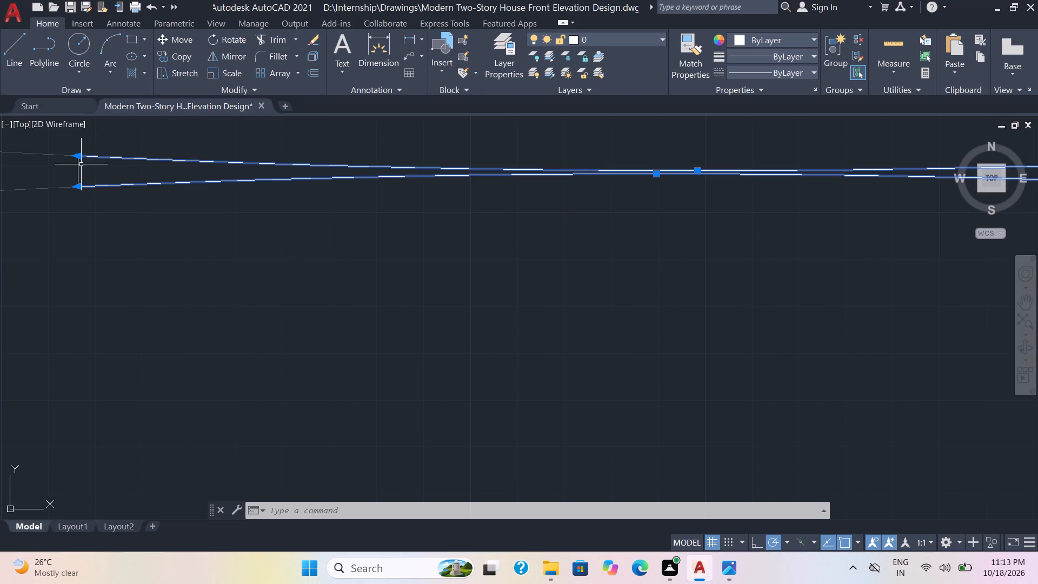
left_click(77, 168)
scroll(104, 158, "down", 2)
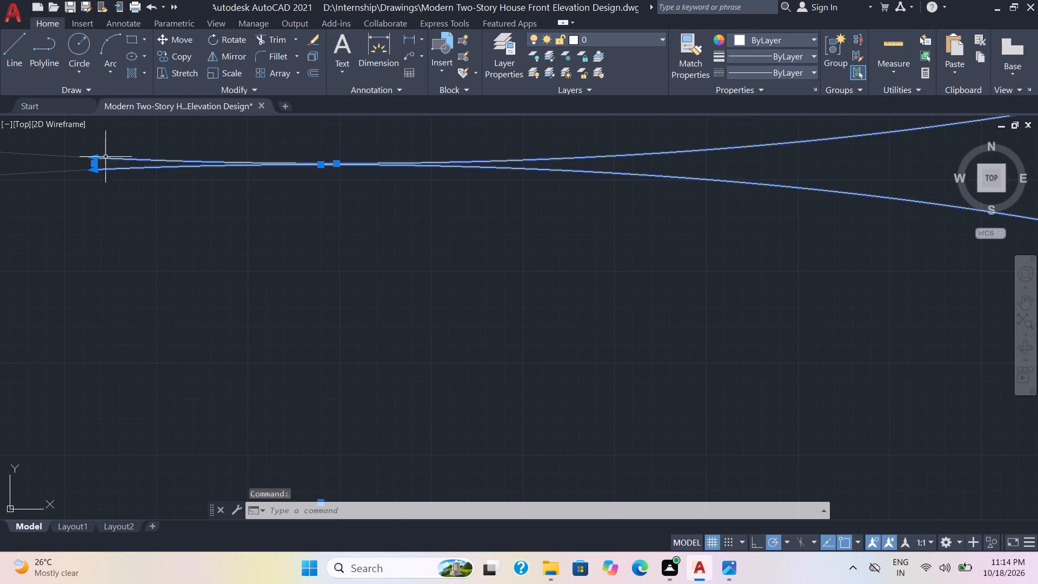
left_click(182, 75)
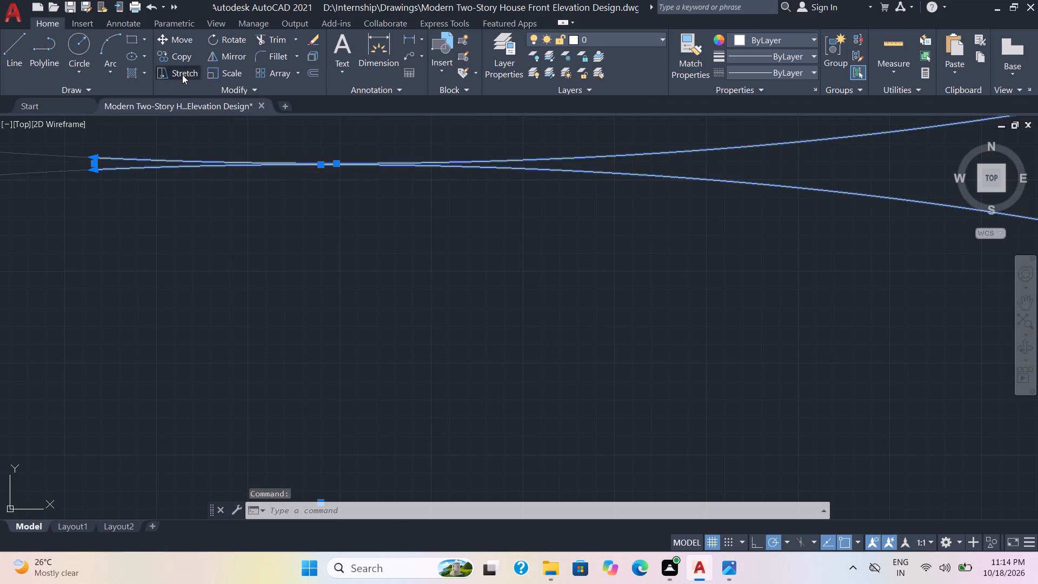
scroll(186, 92, "down", 2)
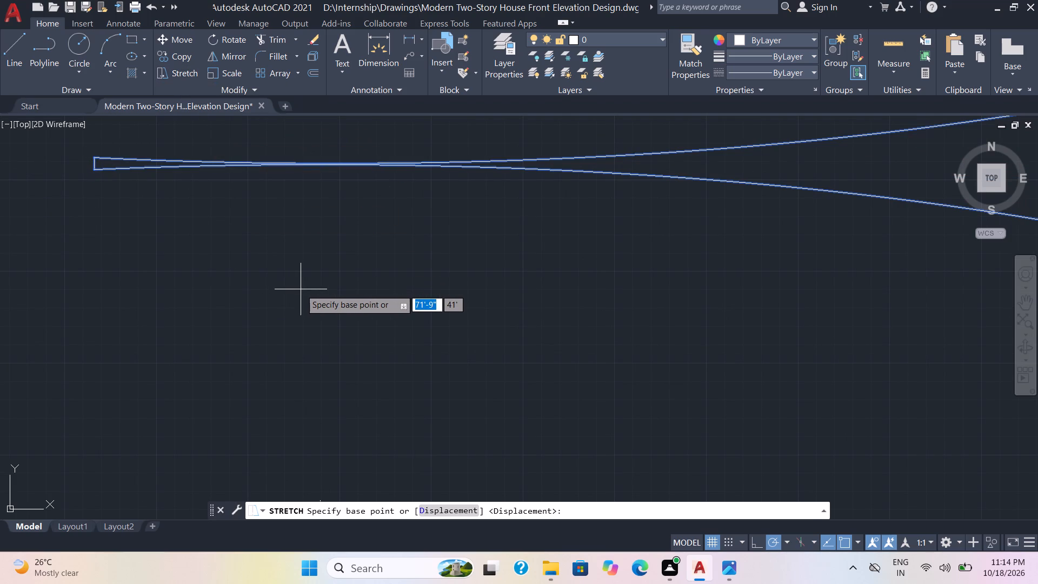
key("Return")
scroll(301, 289, "down", 3)
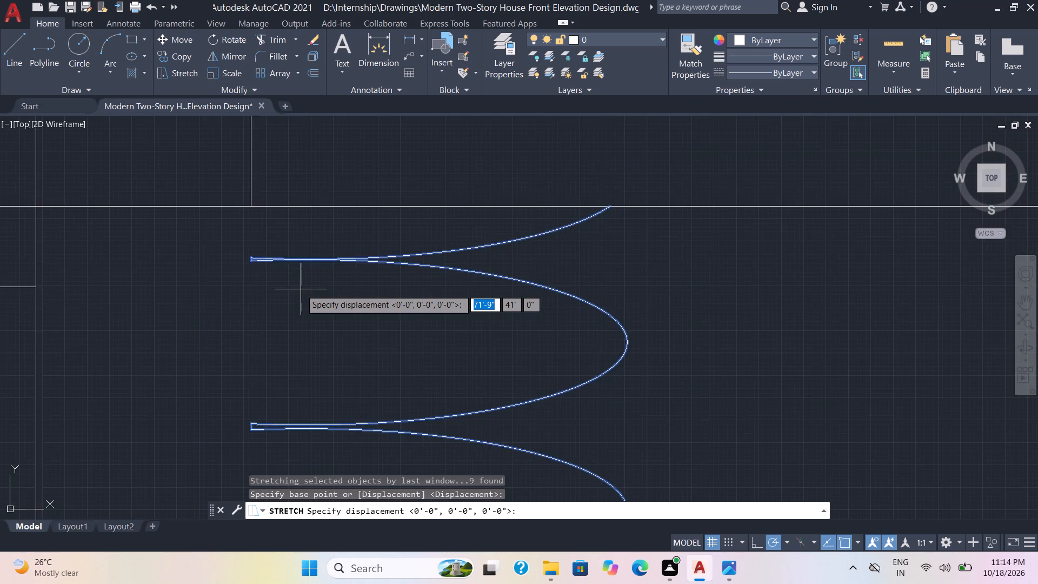
scroll(301, 289, "down", 2)
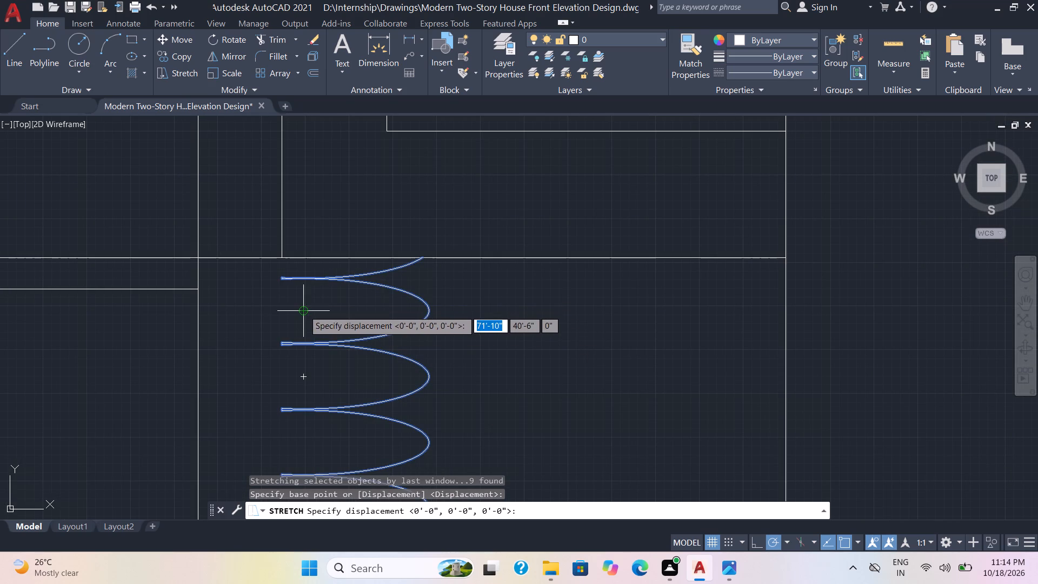
left_click(304, 310)
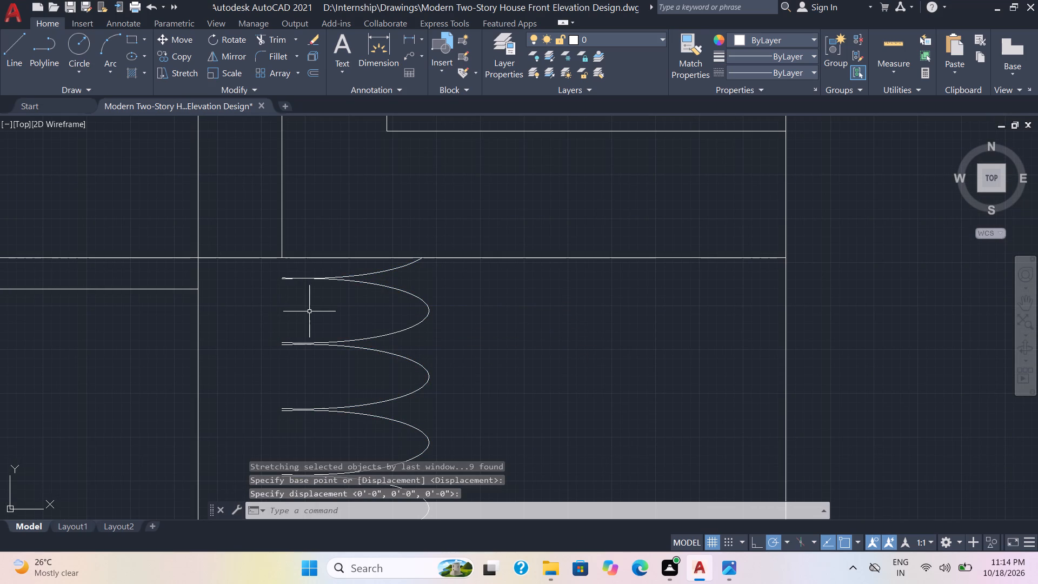
Stretch the five scallop arcs horizontally from an arc center, about 1'-11" left toward the nearest long central vertical.
scroll(310, 311, "down", 1)
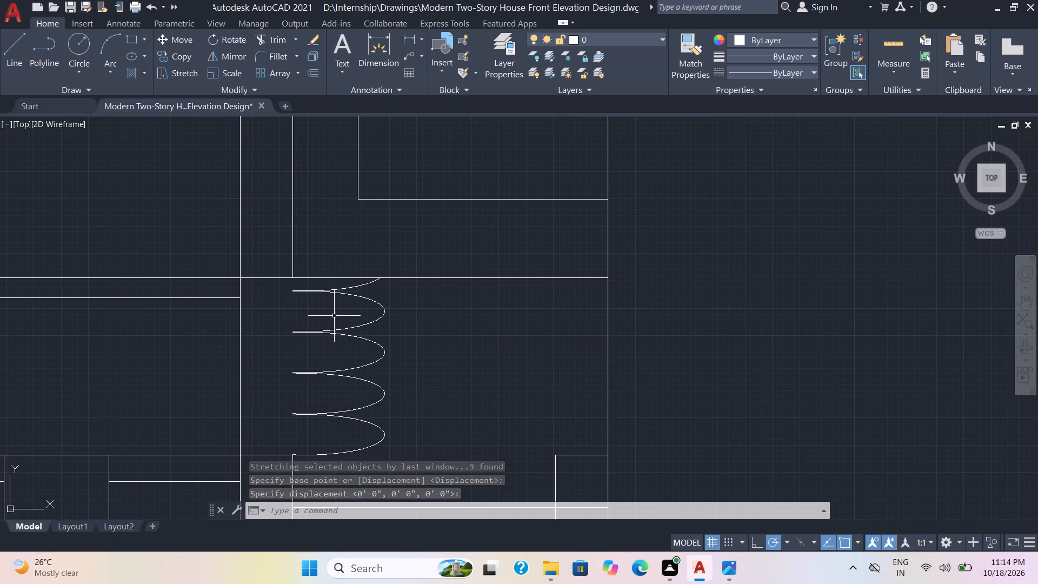
left_click(171, 72)
scroll(375, 410, "up", 1)
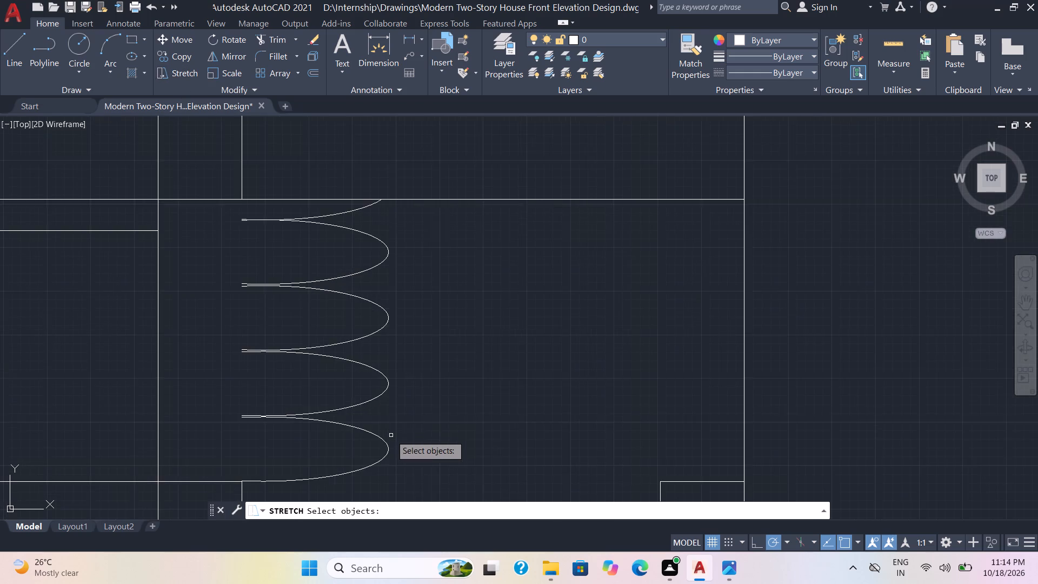
scroll(391, 435, "up", 1)
left_click(381, 446)
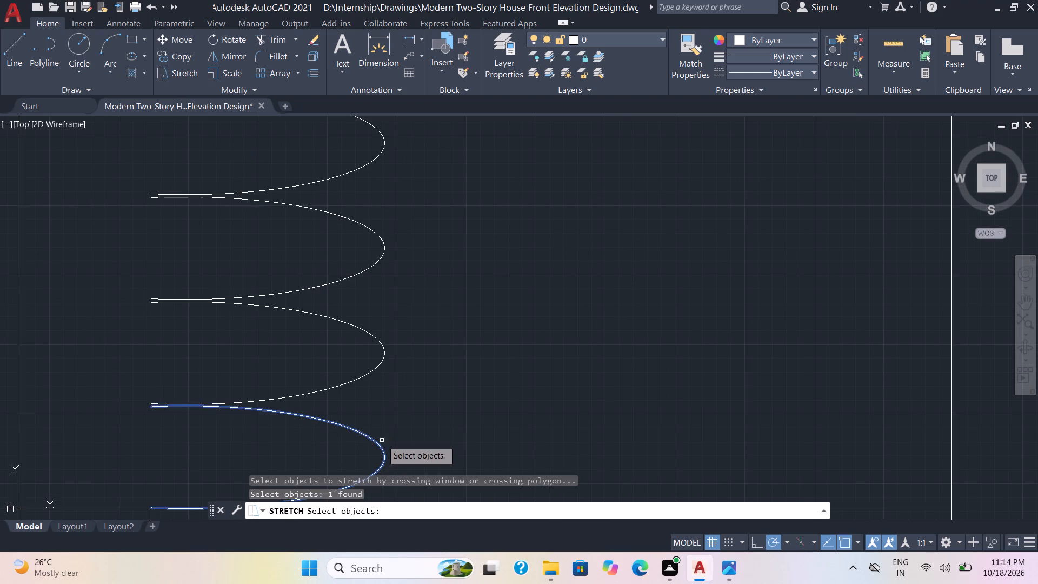
left_click(384, 353)
left_click(381, 256)
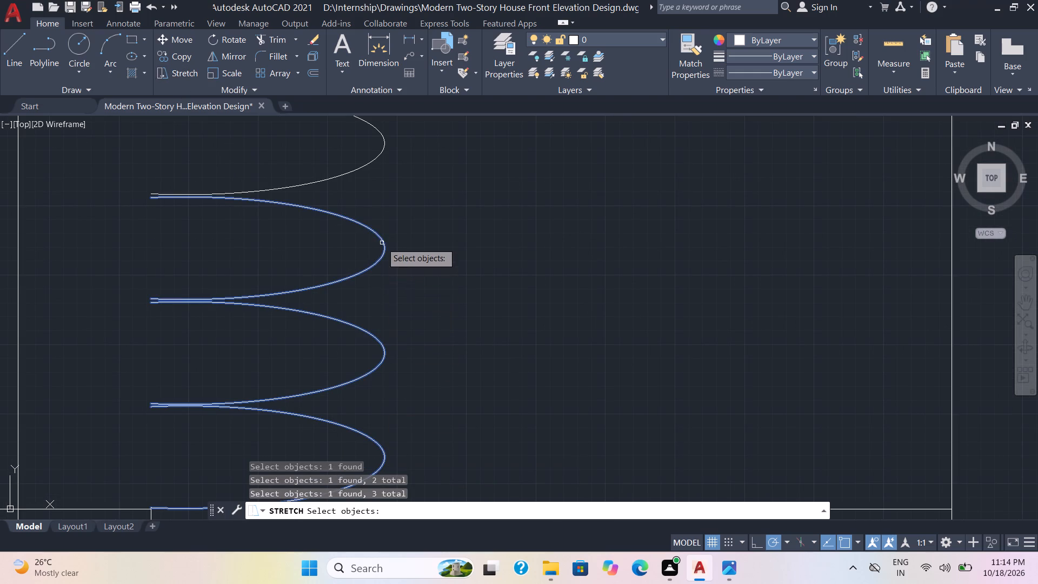
left_click(384, 151)
scroll(384, 151, "down", 2)
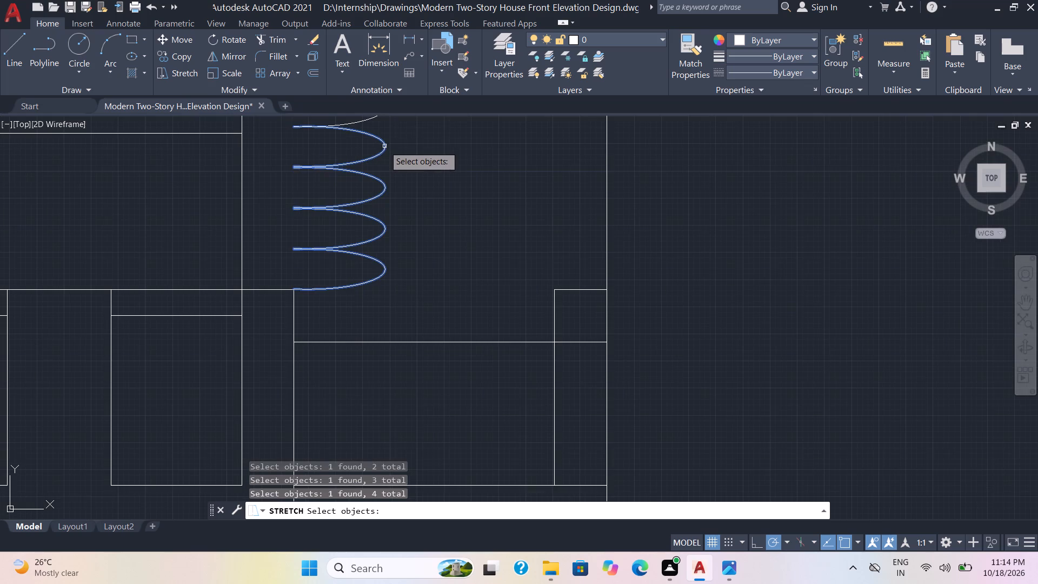
left_click(364, 122)
scroll(365, 122, "down", 2)
middle_click_drag(365, 123, 381, 209)
scroll(381, 209, "up", 2)
scroll(314, 258, "up", 2)
scroll(308, 318, "up", 2)
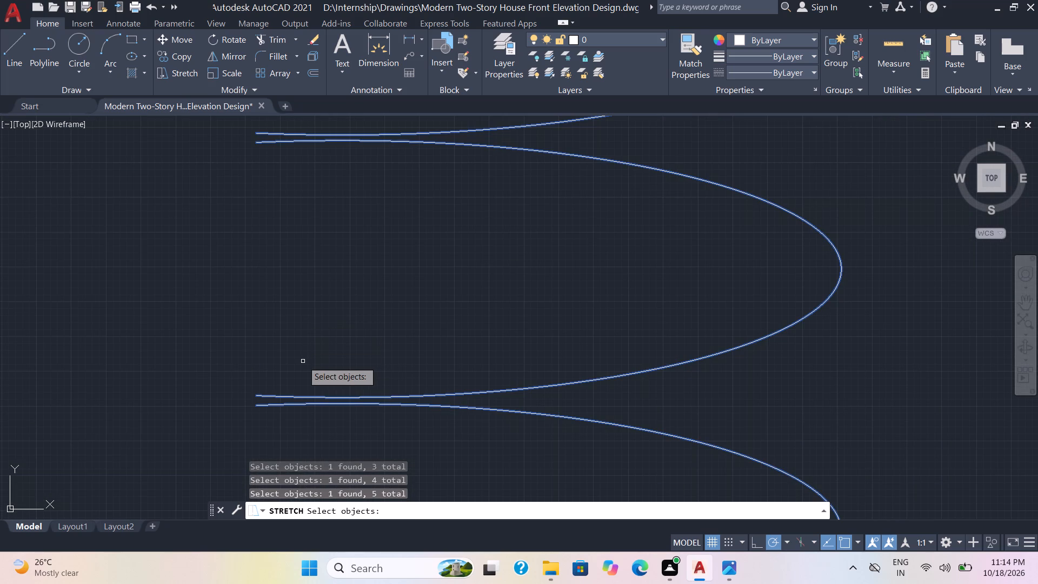
scroll(303, 361, "up", 1)
middle_click_drag(303, 361, 371, 262)
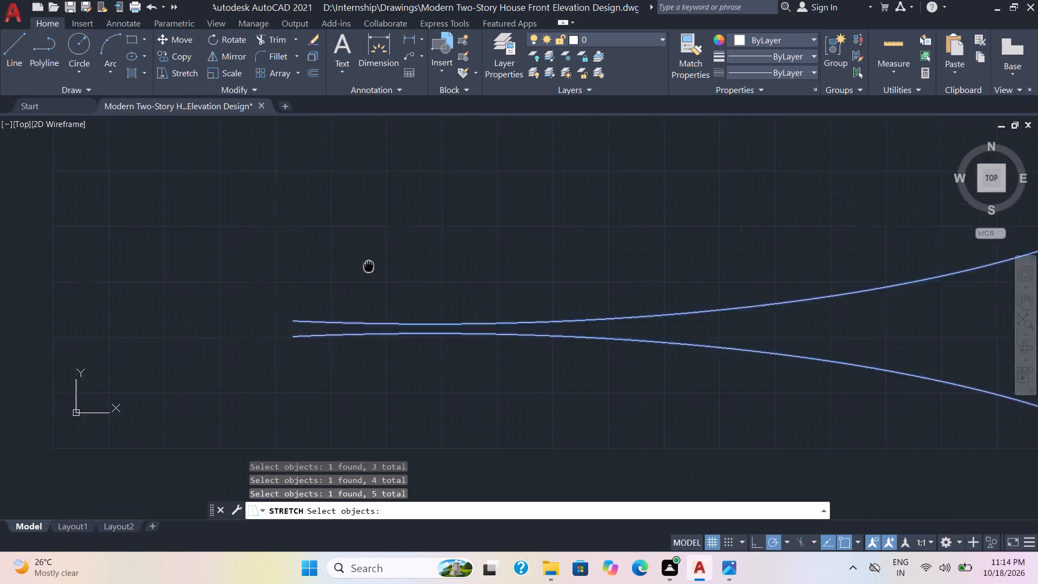
middle_click_drag(371, 262, 475, 125)
scroll(406, 263, "down", 3)
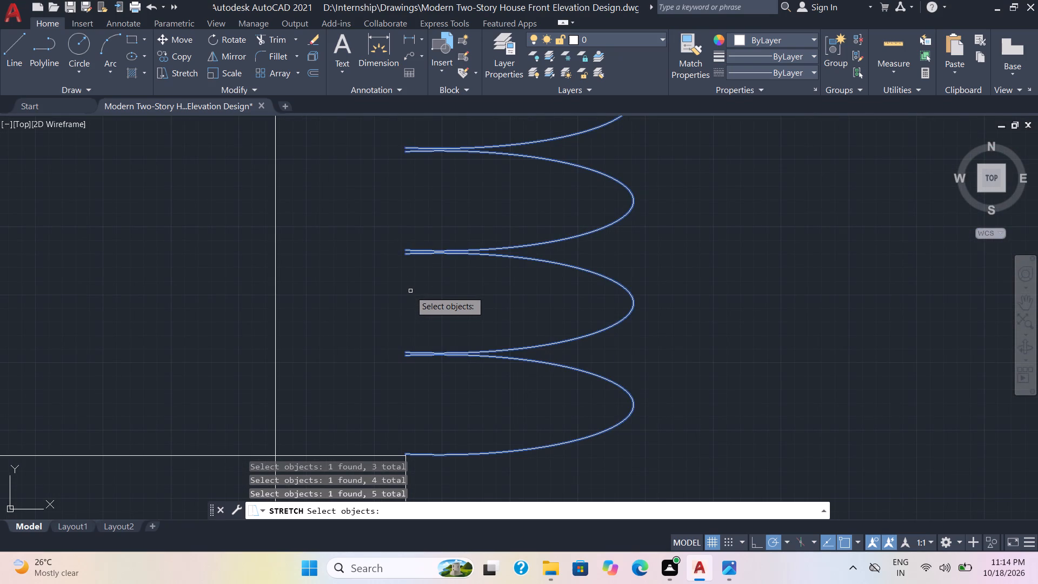
middle_click_drag(410, 291, 414, 215)
scroll(414, 215, "up", 1)
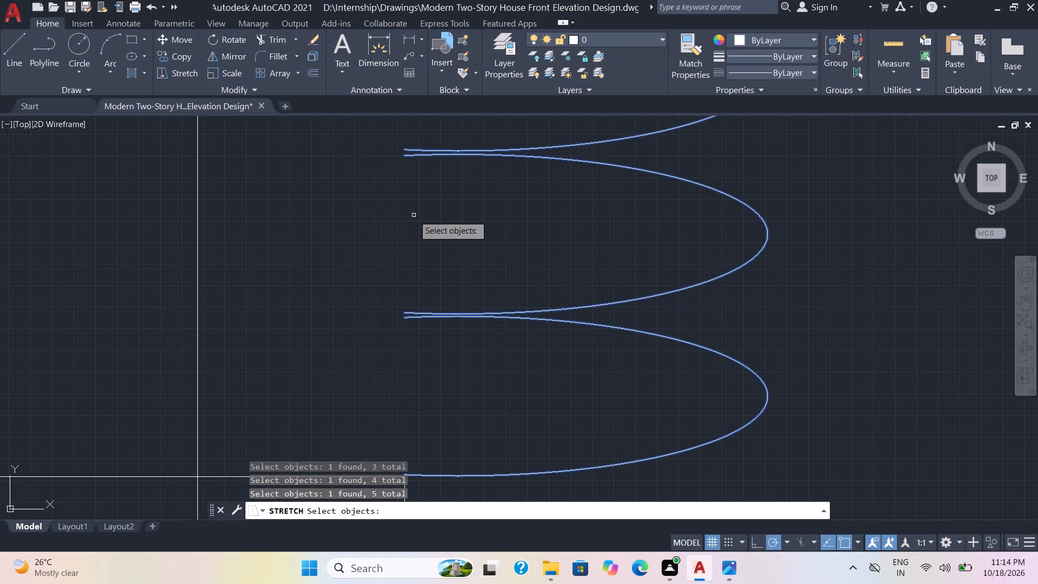
scroll(414, 215, "up", 1)
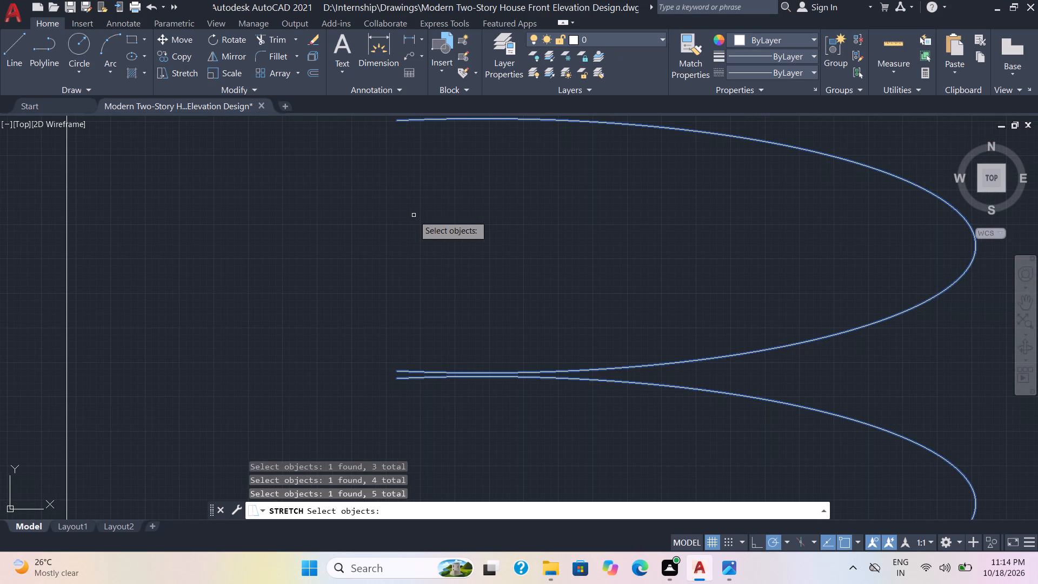
scroll(414, 215, "down", 2)
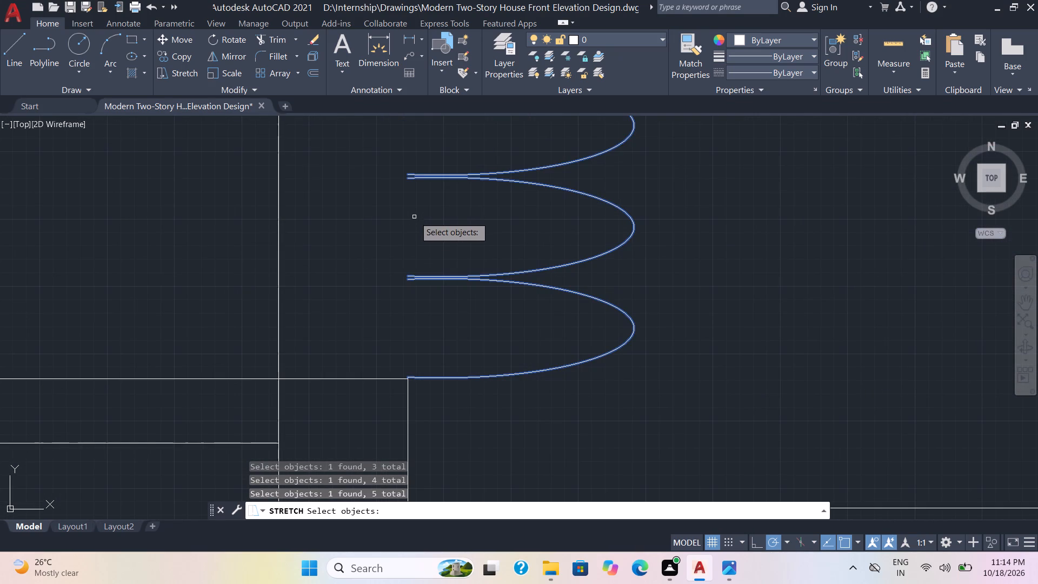
key("Return")
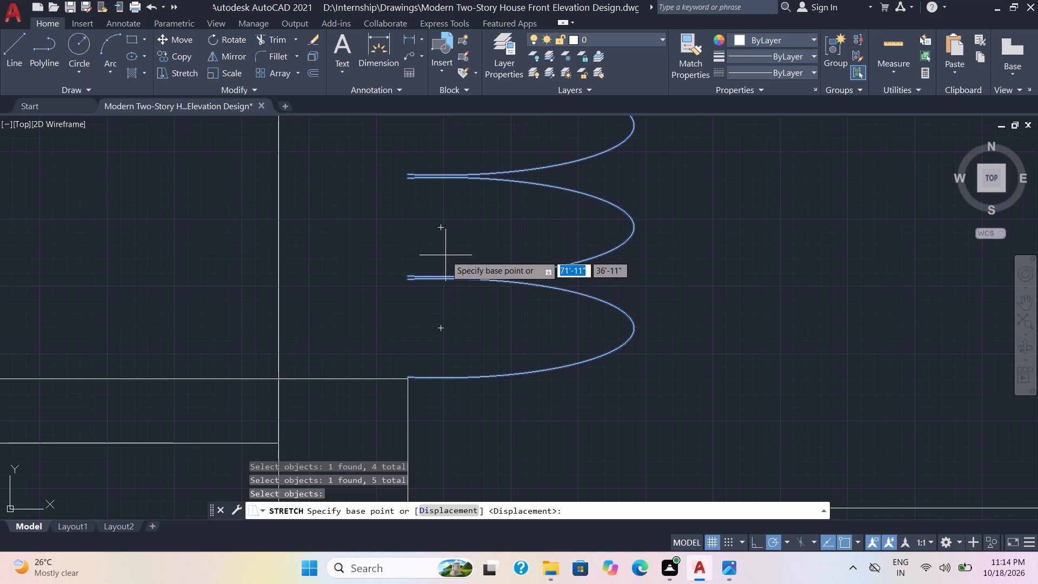
left_click(438, 229)
scroll(422, 227, "down", 3)
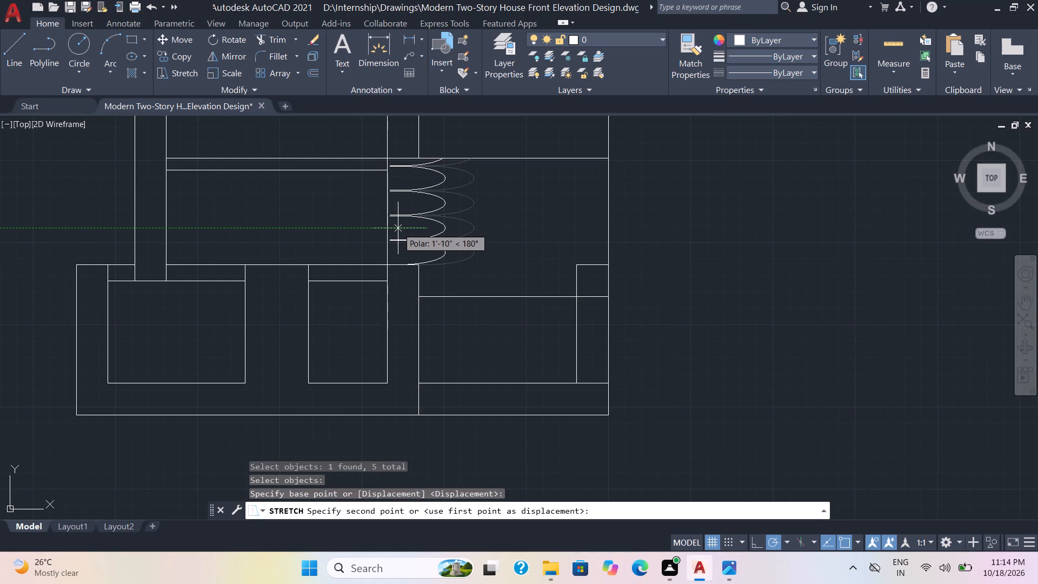
scroll(398, 228, "up", 1)
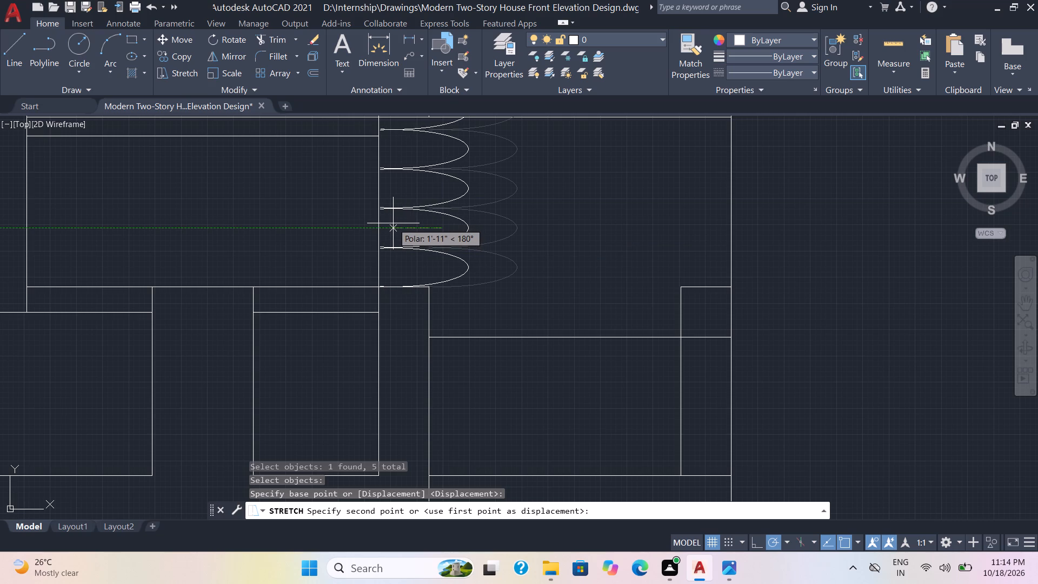
left_click(393, 223)
Extend both left ends of the bottom two scallop arcs to the adjacent central vertical.
scroll(498, 241, "down", 1)
middle_click_drag(498, 242, 498, 325)
scroll(498, 325, "down", 1)
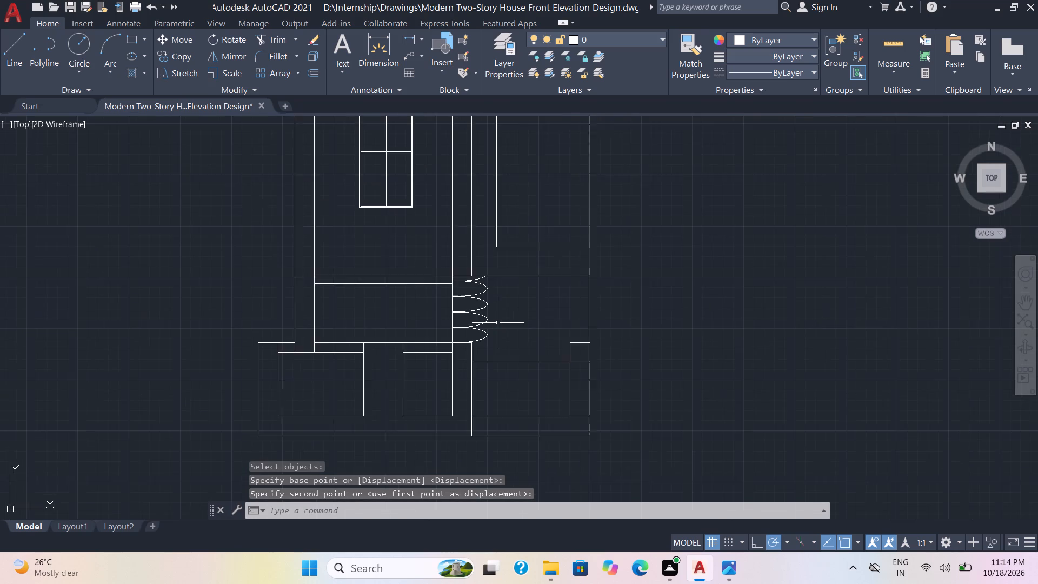
scroll(498, 322, "up", 5)
scroll(492, 311, "down", 1)
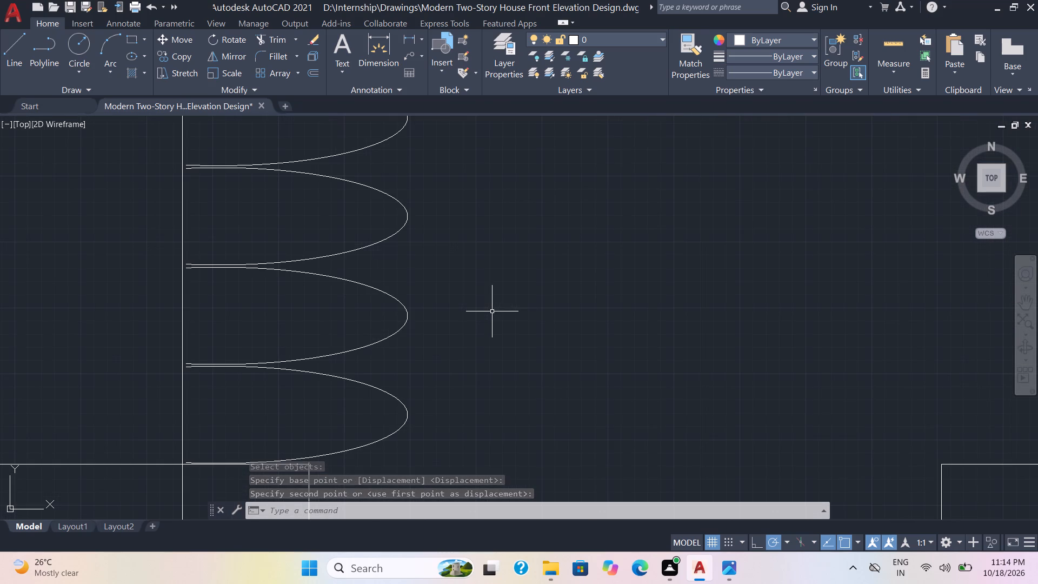
middle_click_drag(237, 270, 397, 230)
scroll(397, 230, "down", 1)
scroll(392, 233, "up", 2)
middle_click_drag(342, 286, 507, 141)
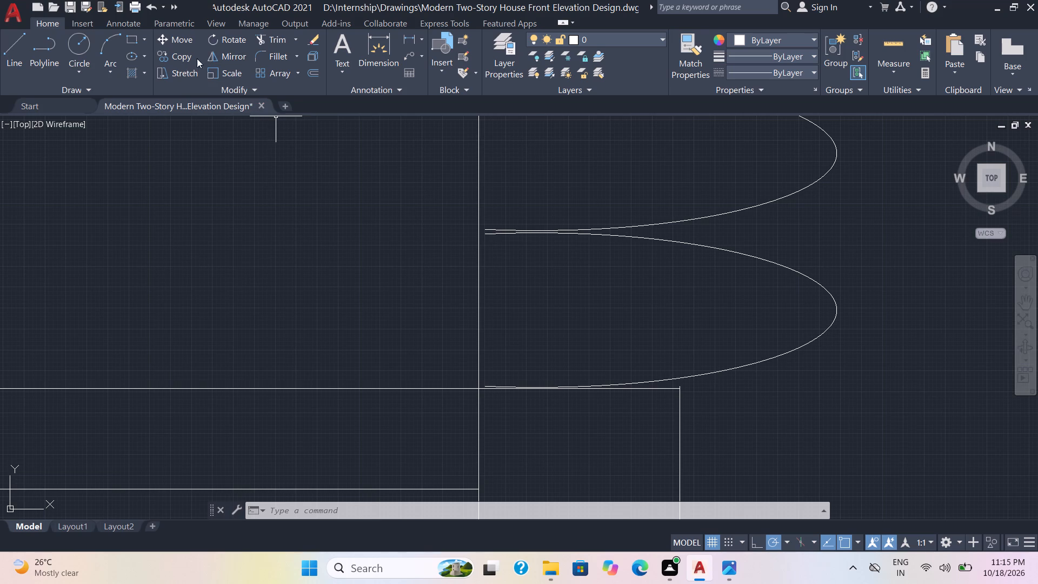
left_click(277, 39)
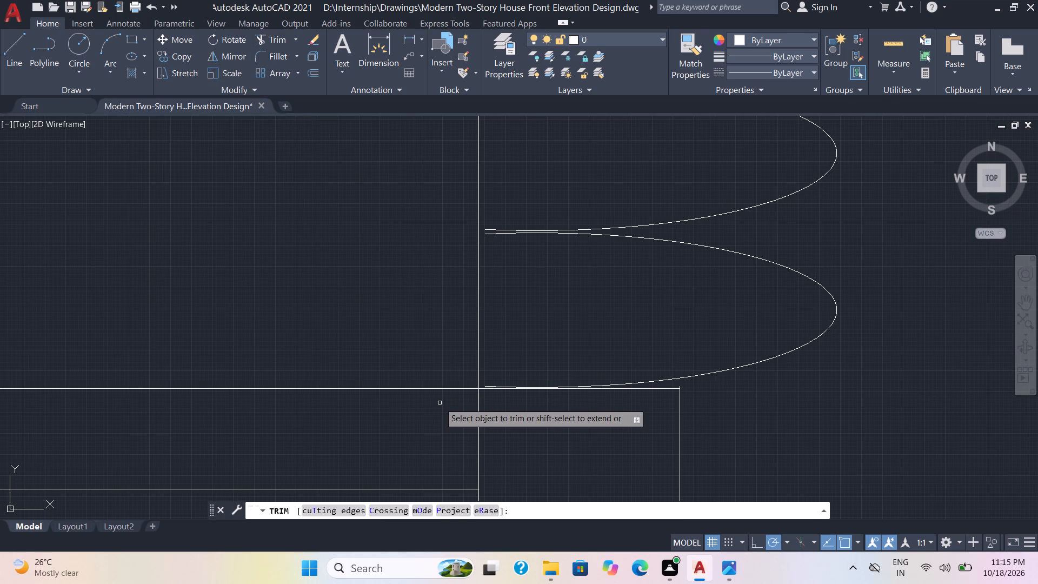
left_click(493, 386, "shift")
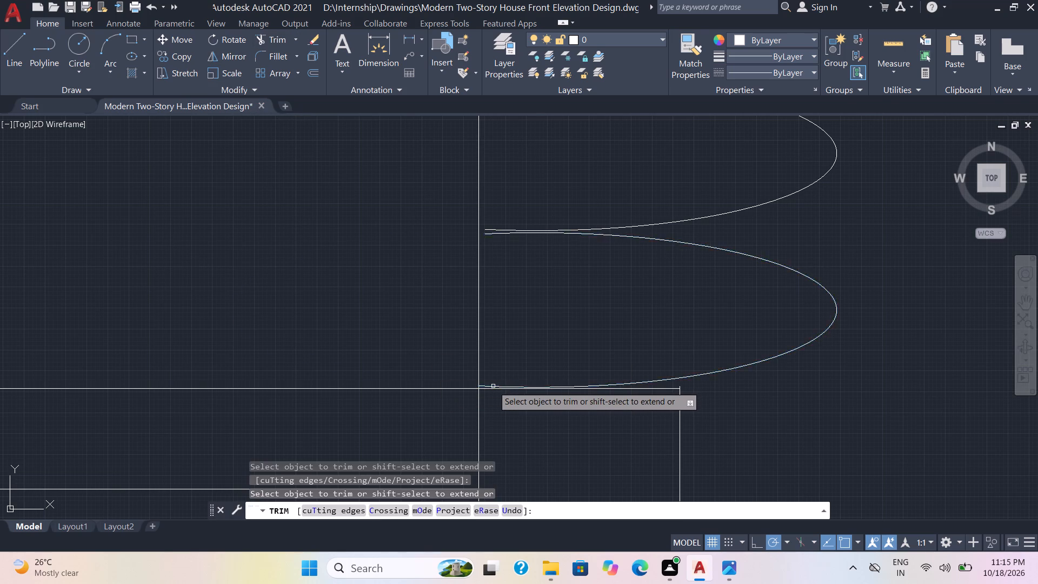
left_click(505, 234, "shift")
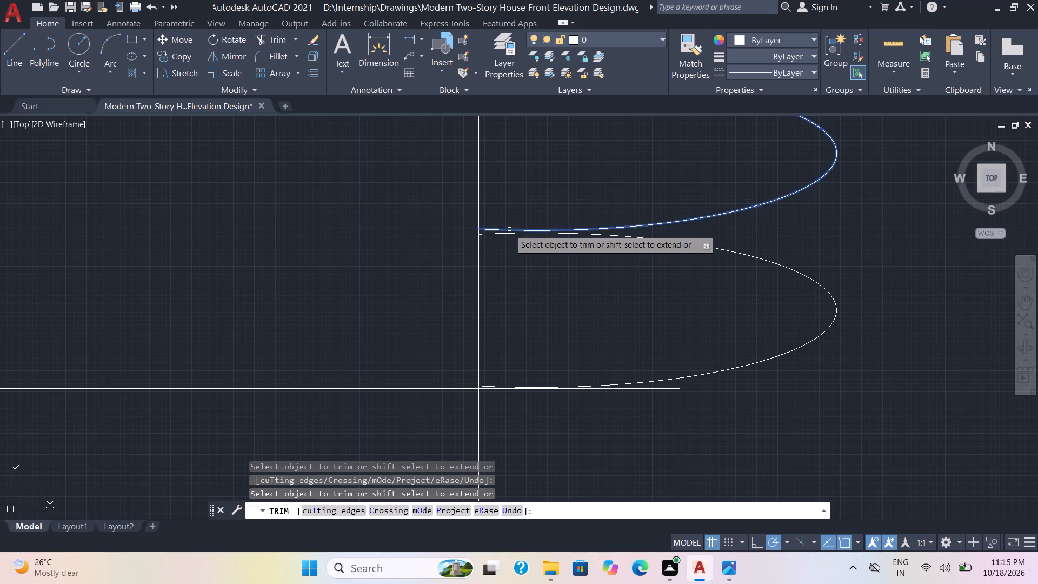
left_click(510, 229, "shift")
scroll(525, 211, "down", 2)
middle_click_drag(527, 211, 521, 319)
scroll(521, 314, "up", 2)
left_click(490, 194, "shift")
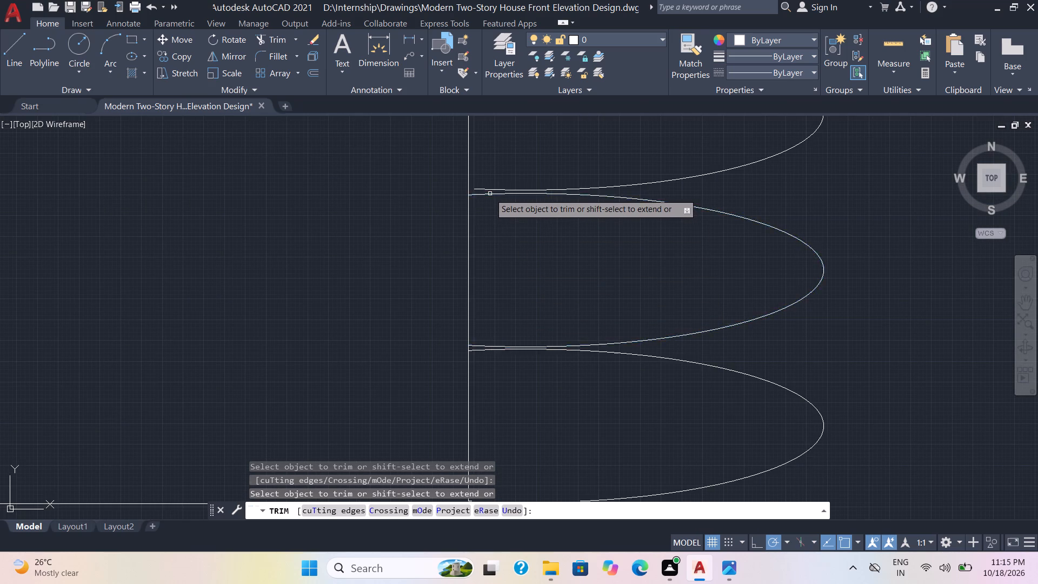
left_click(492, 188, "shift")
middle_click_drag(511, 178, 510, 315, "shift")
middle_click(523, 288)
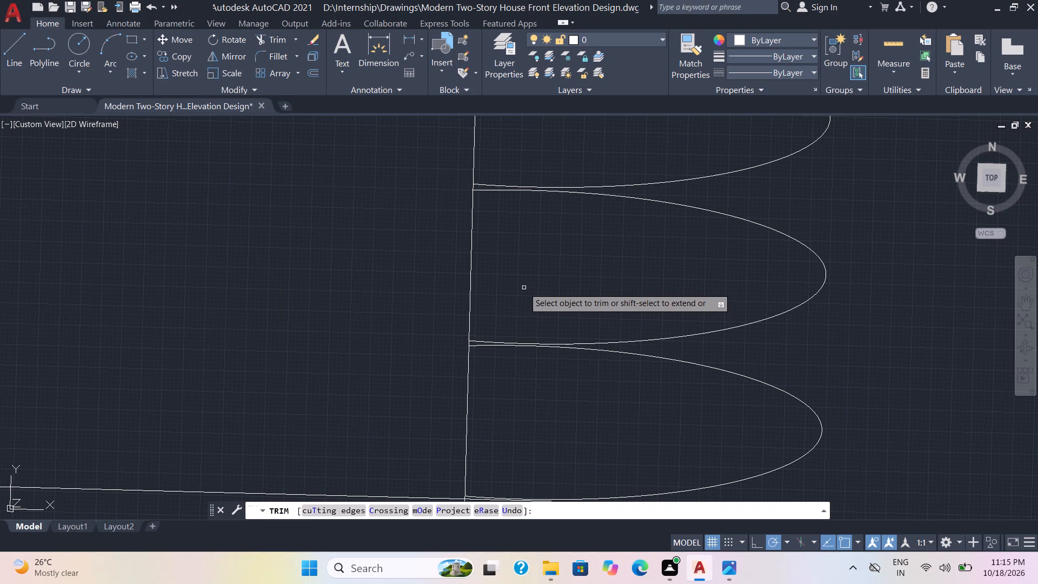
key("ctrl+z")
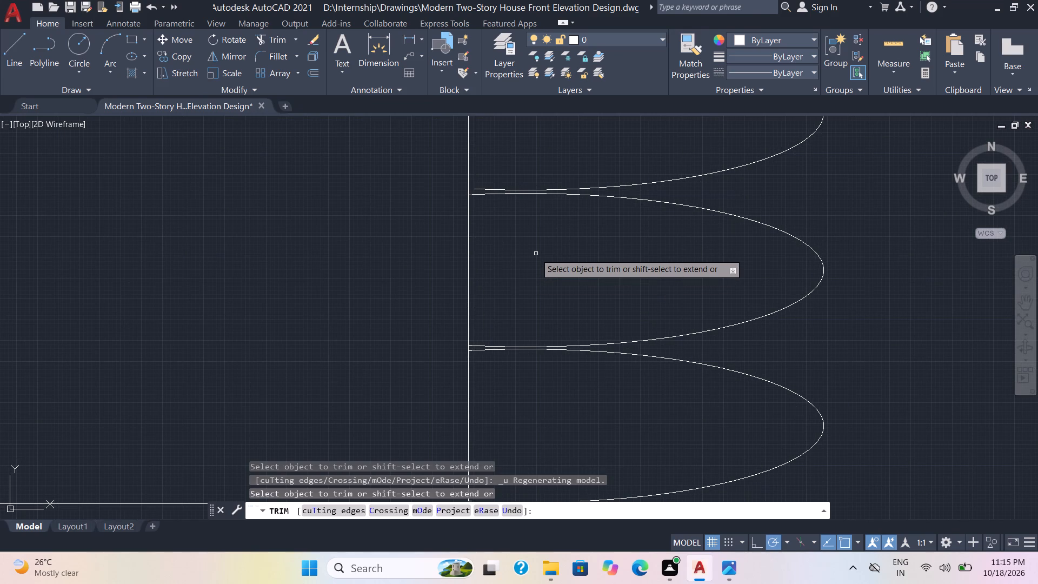
Extend the left ends of the remaining three upper scallop arcs to the same central vertical.
middle_click_drag(536, 253, 533, 375)
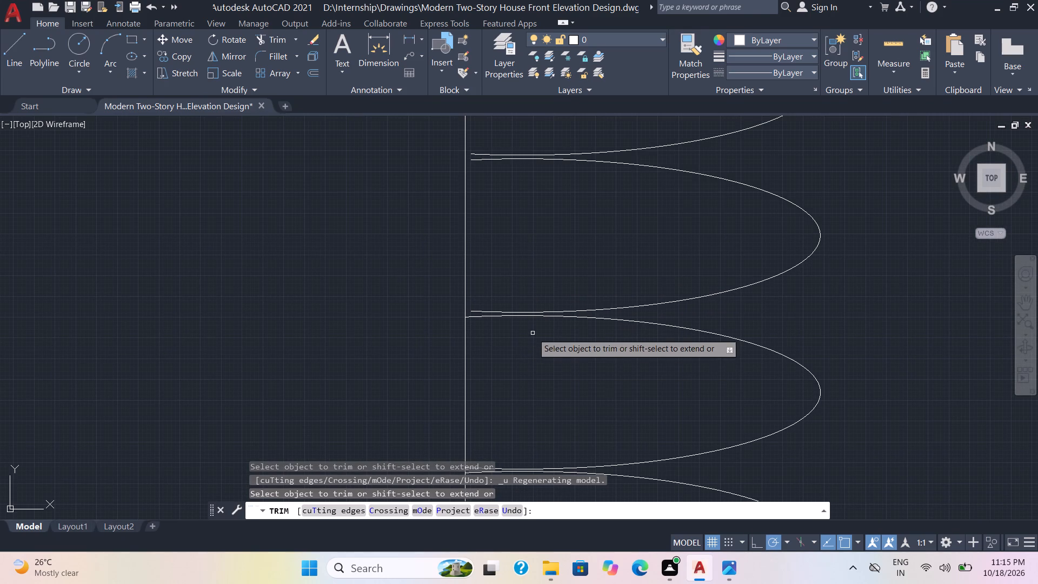
left_click(528, 313, "shift")
scroll(547, 247, "down", 1)
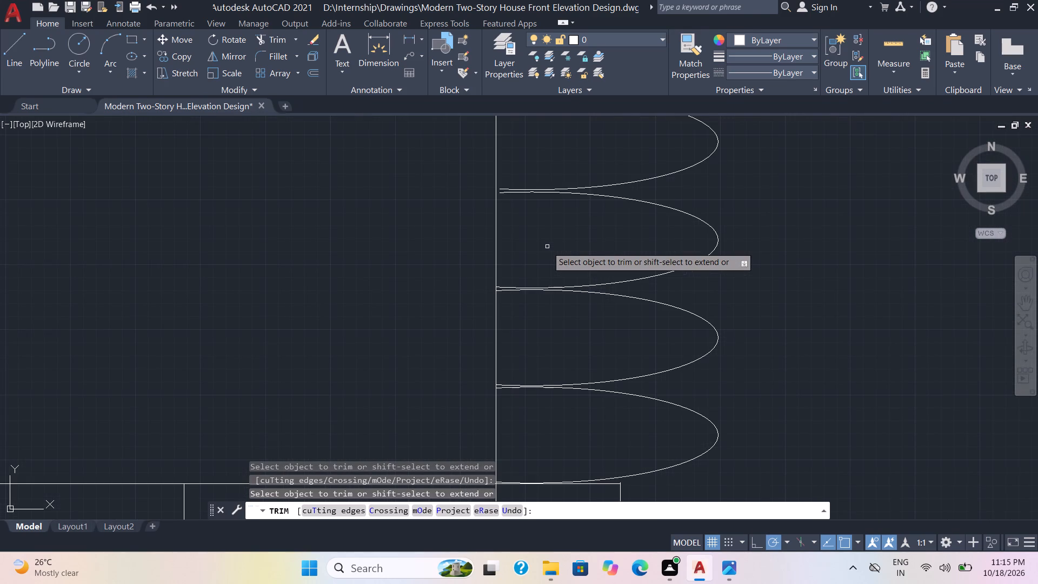
middle_click_drag(547, 247, 540, 340)
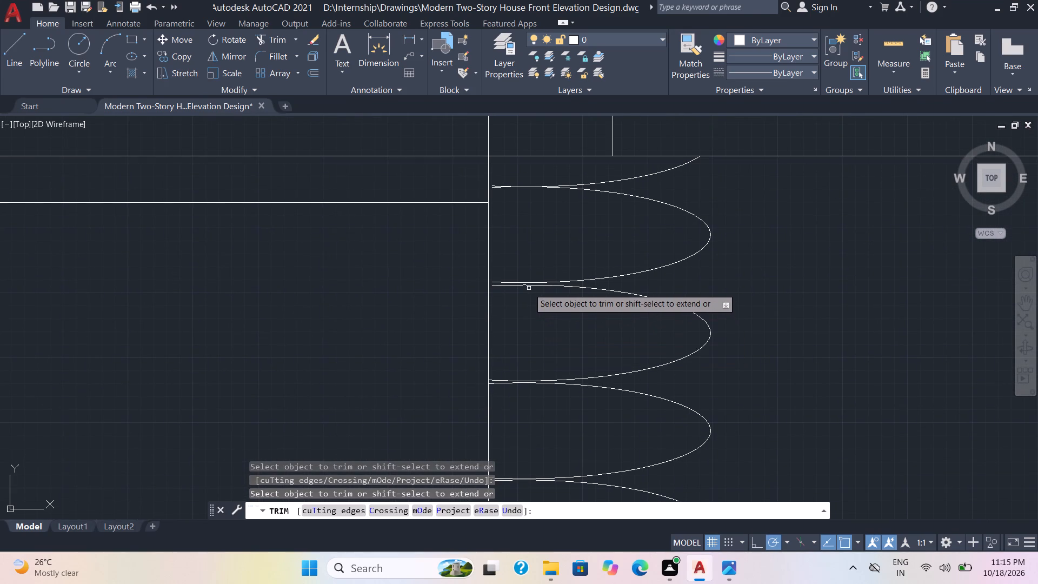
left_click(523, 286, "shift")
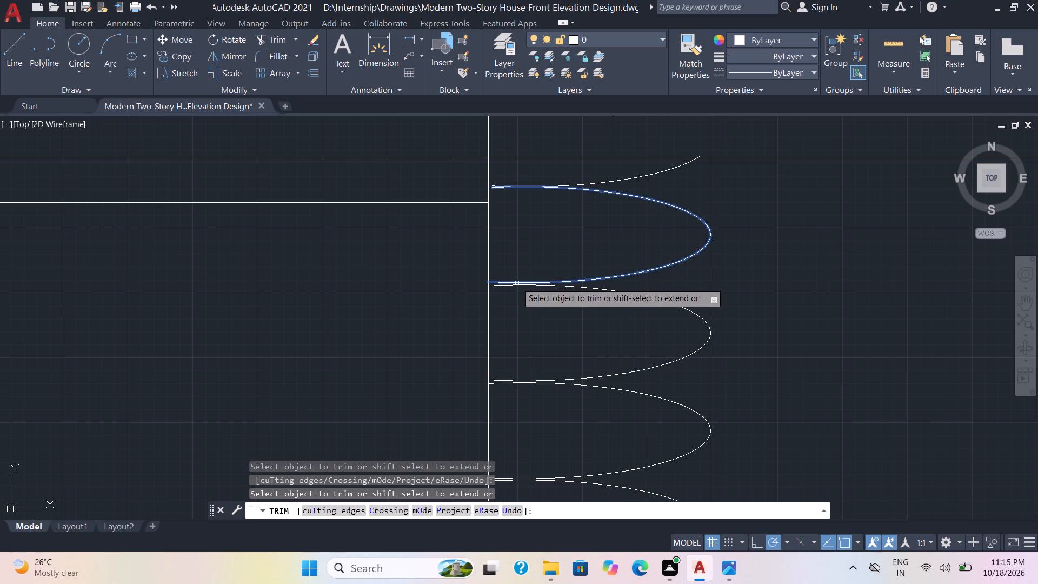
left_click(517, 283, "shift")
scroll(507, 188, "up", 2)
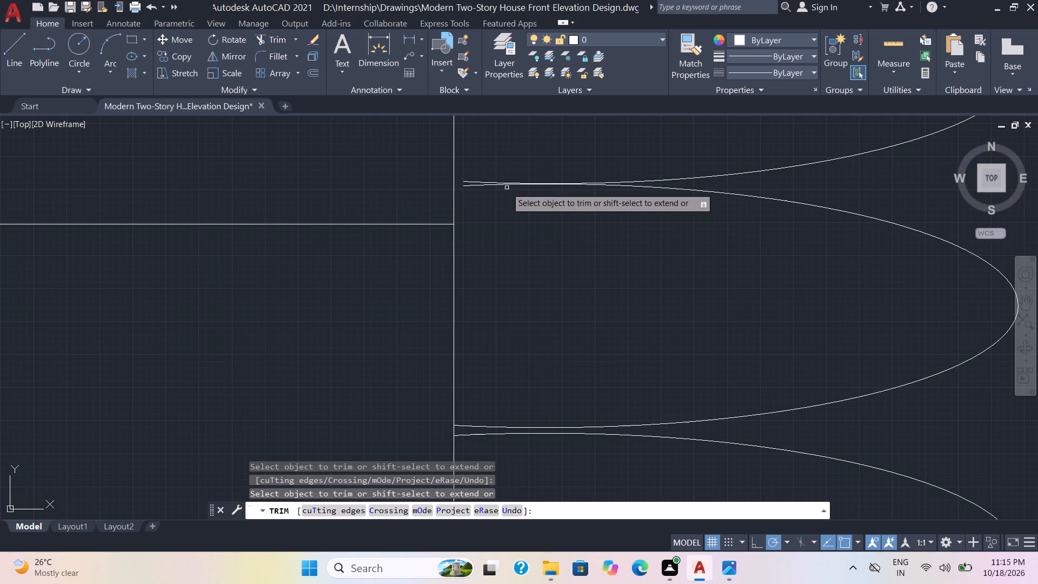
scroll(507, 188, "up", 2)
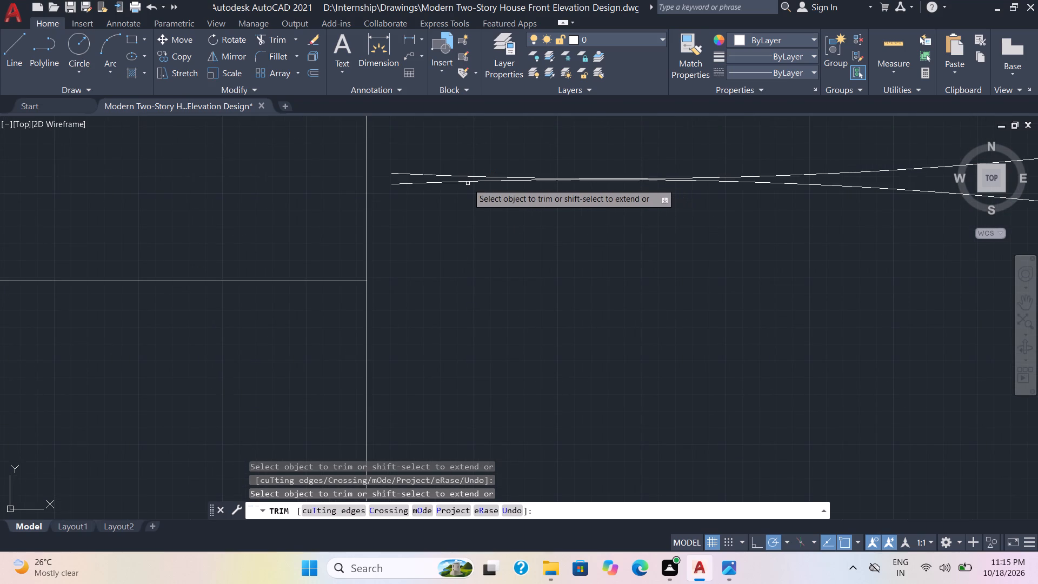
left_click(457, 183, "shift")
left_click(455, 177, "shift")
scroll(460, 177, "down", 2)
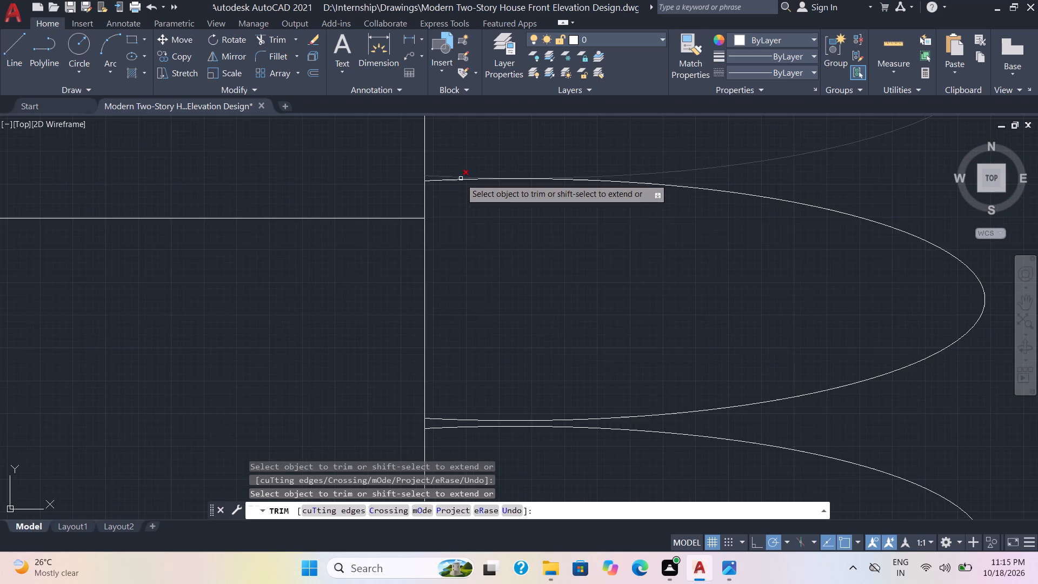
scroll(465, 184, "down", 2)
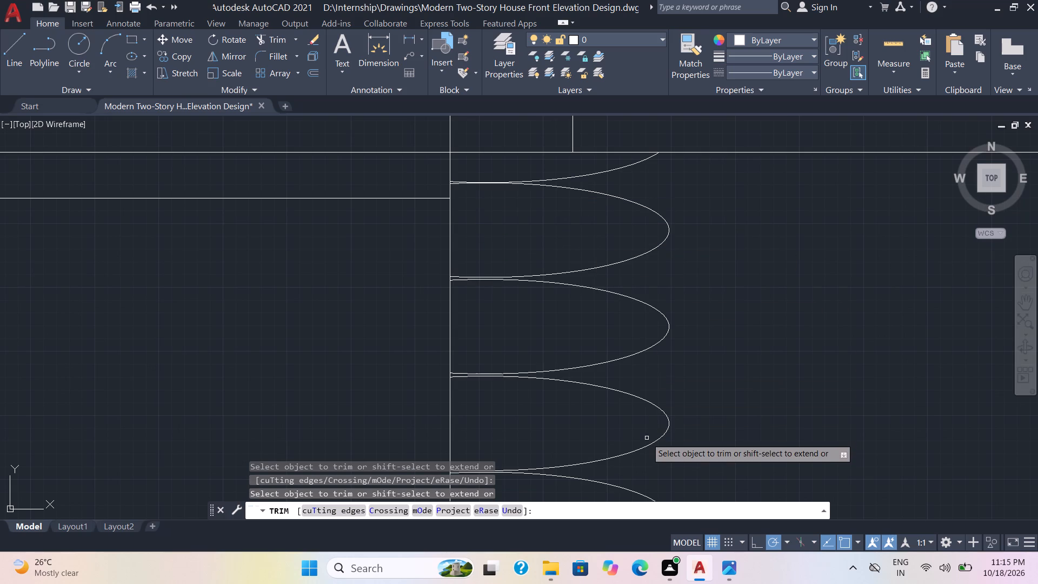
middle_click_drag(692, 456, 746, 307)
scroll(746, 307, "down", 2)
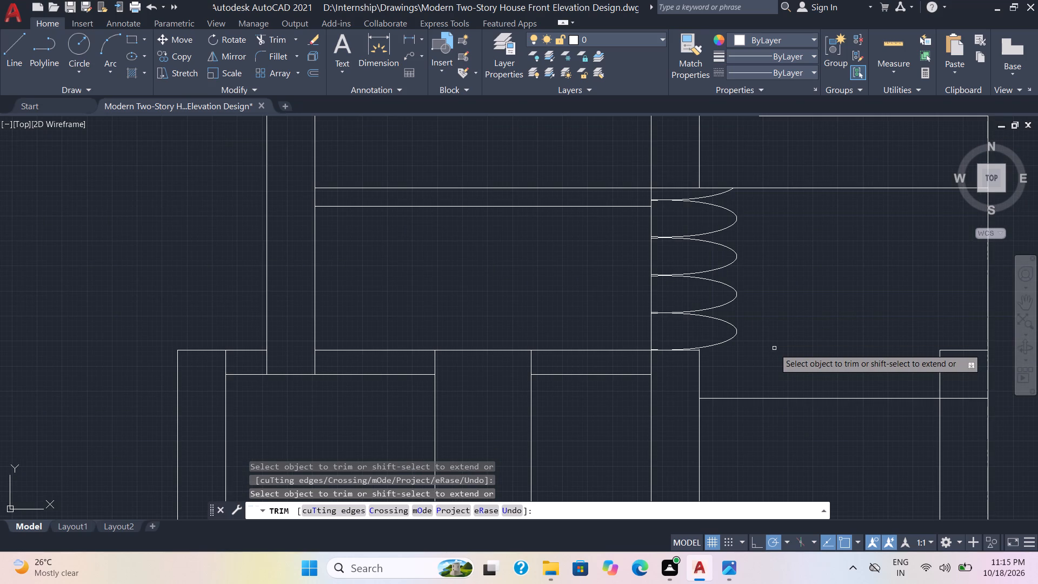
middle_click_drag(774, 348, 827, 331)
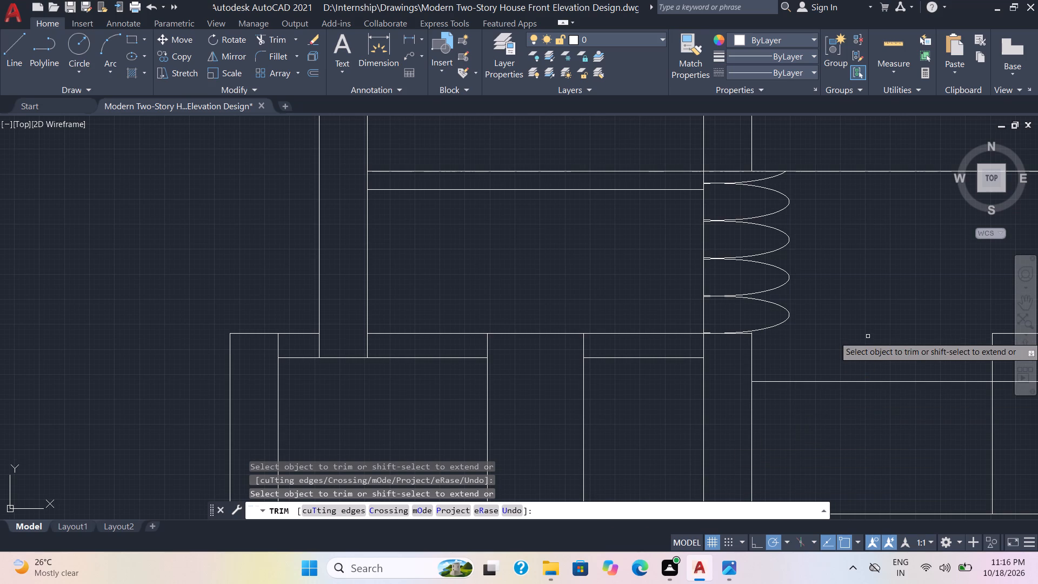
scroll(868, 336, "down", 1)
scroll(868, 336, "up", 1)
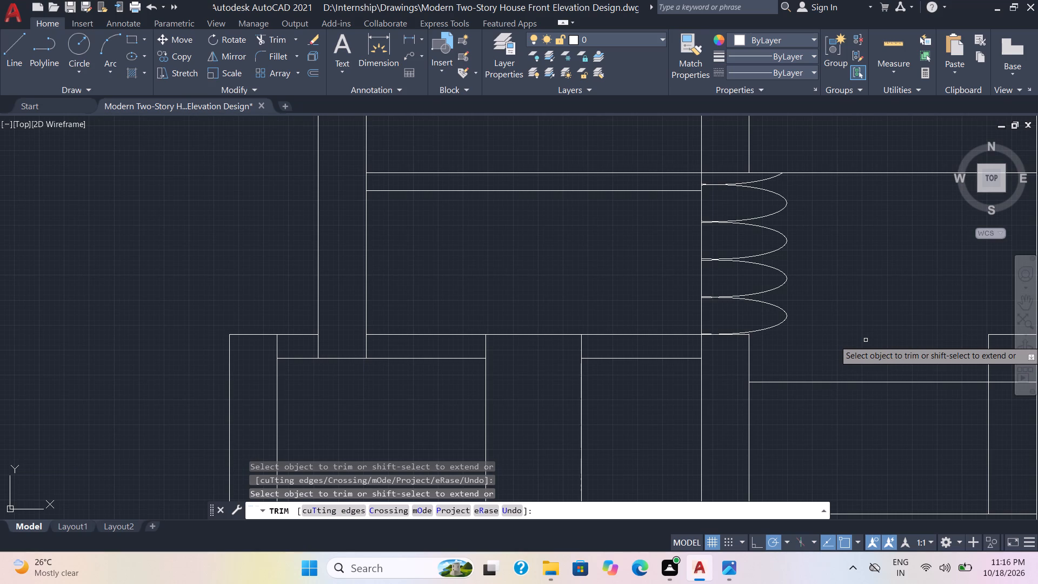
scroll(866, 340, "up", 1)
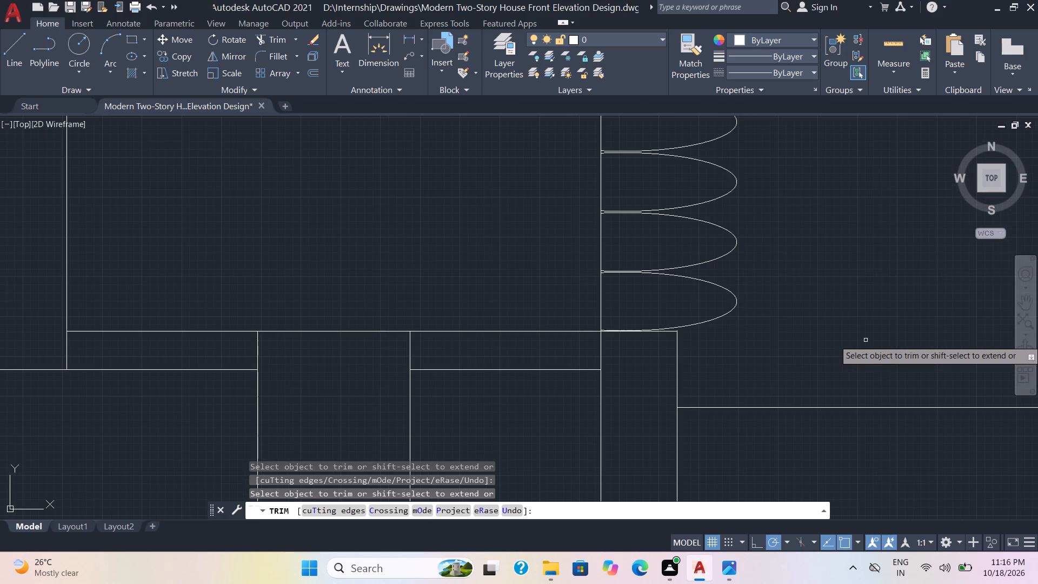
Trim the tiny vertical overshoot above the top-right corner of the central pillar, just below the bottom scallop arc.
scroll(866, 340, "up", 1)
scroll(866, 340, "down", 1)
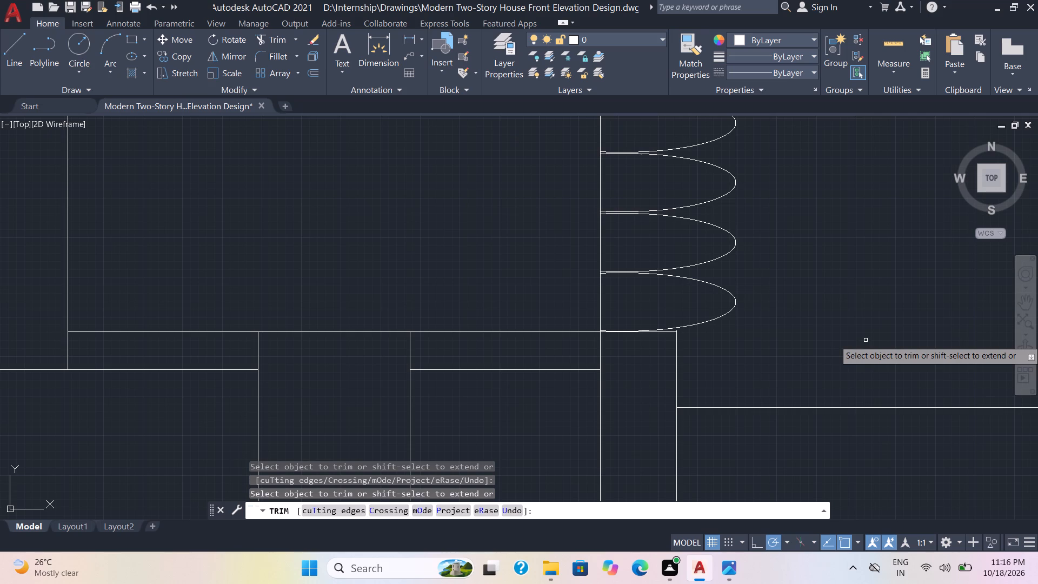
scroll(866, 340, "up", 1)
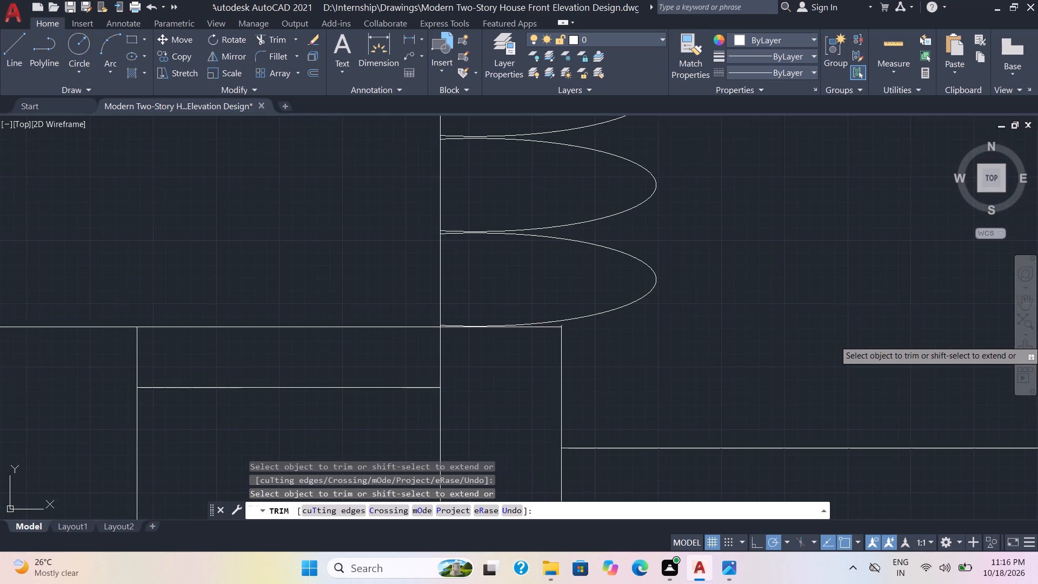
scroll(866, 340, "down", 1)
scroll(744, 359, "up", 1)
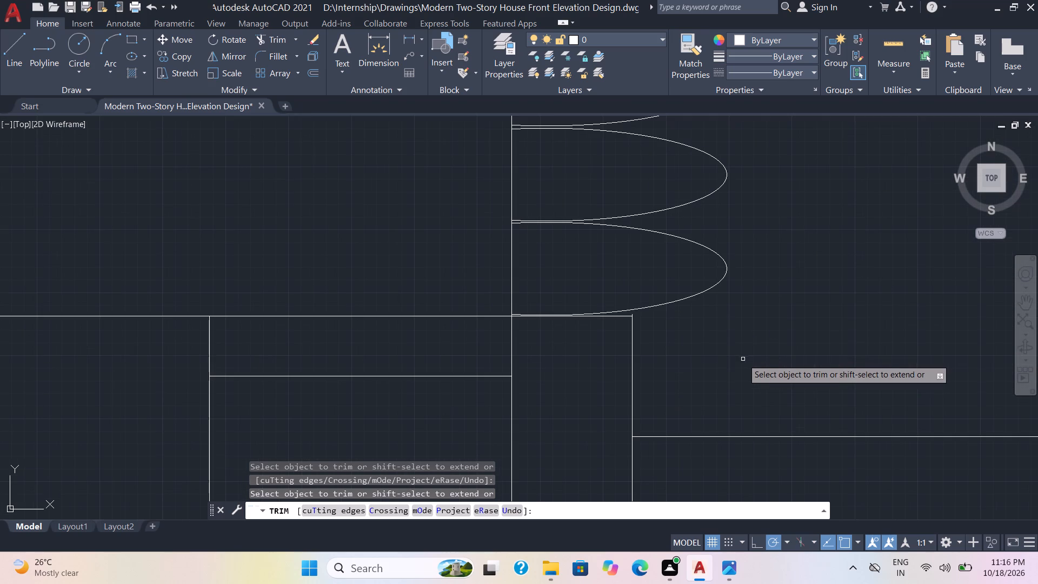
scroll(642, 320, "up", 2)
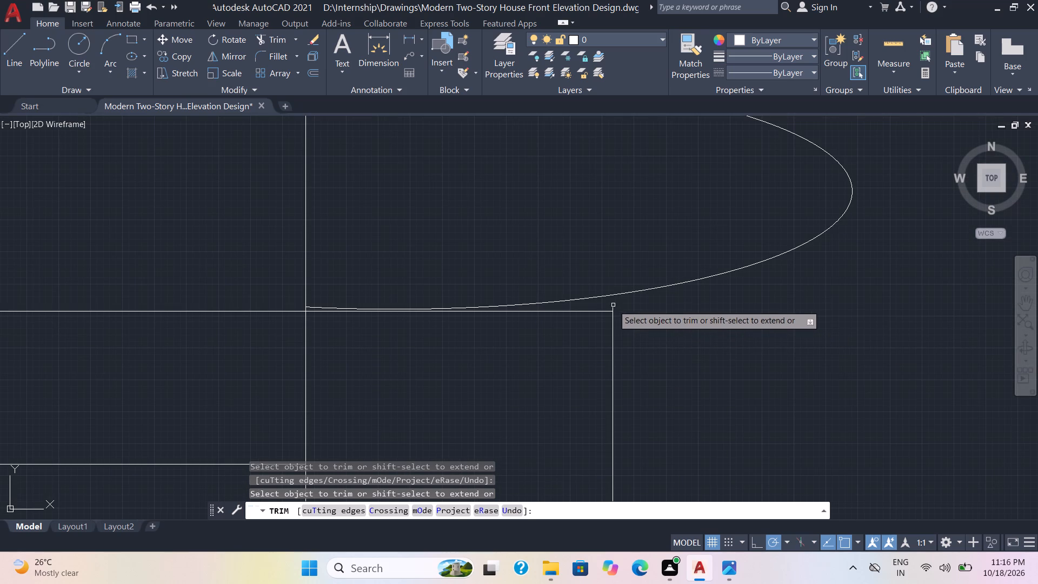
left_click(614, 308)
scroll(685, 341, "down", 2)
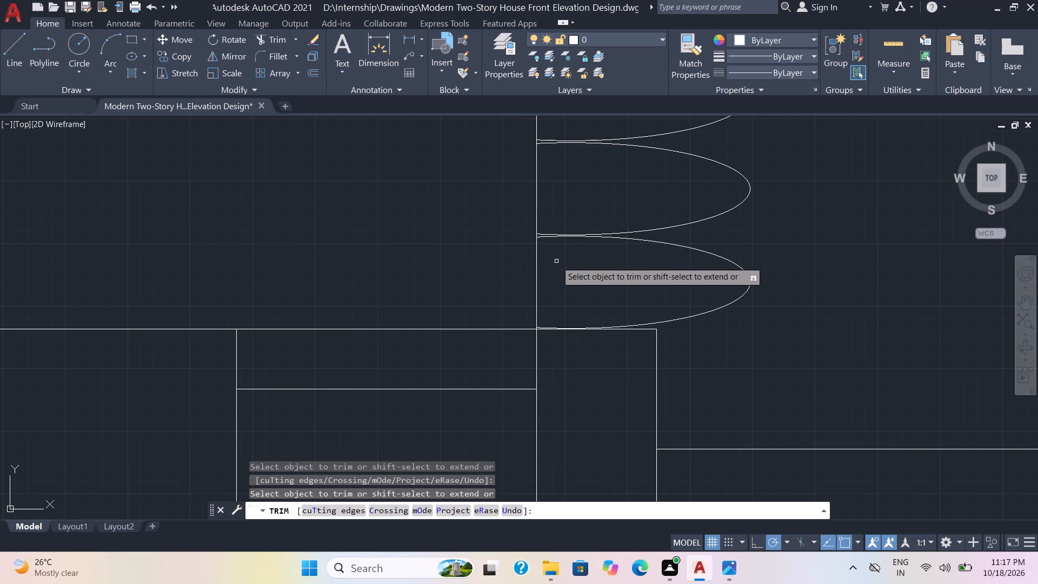
key("Escape")
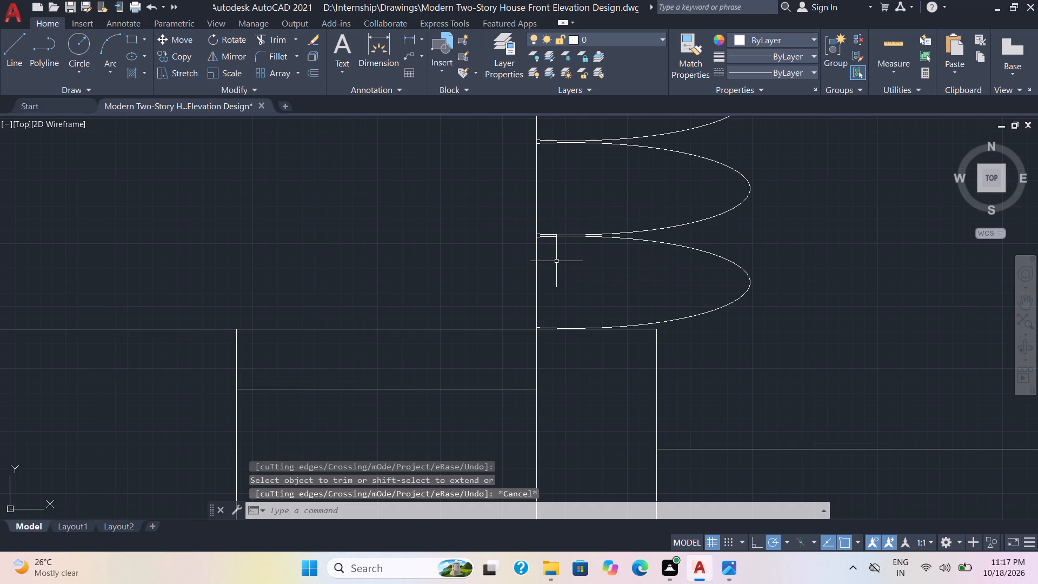
Draw a flared cap on the far-right pillar: slanted sides from both top corners, the right one about 1'-1" at 40°, and a line joining their upper ends.
scroll(574, 243, "down", 2)
scroll(641, 299, "down", 1)
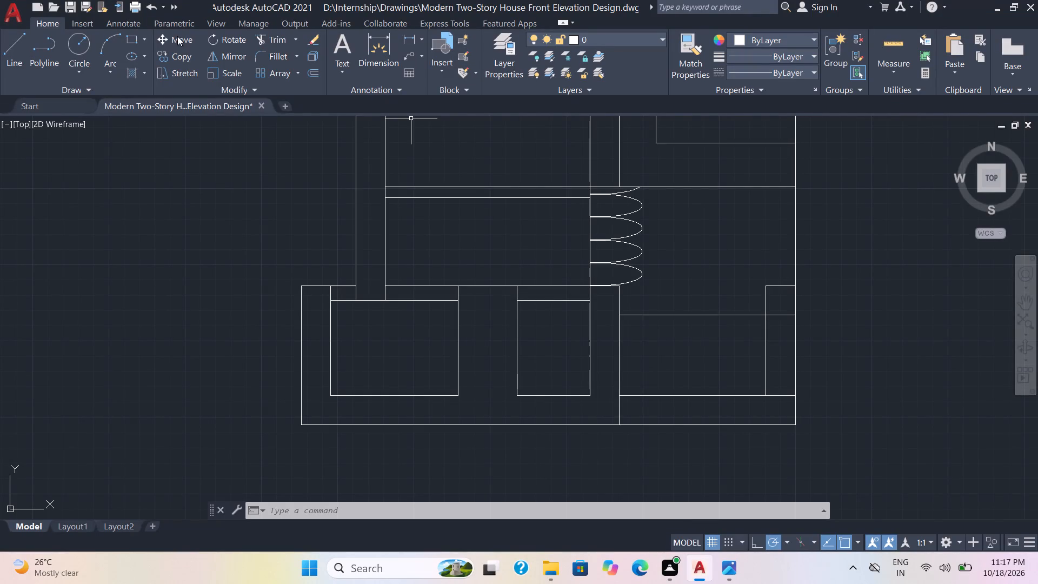
left_click(6, 48)
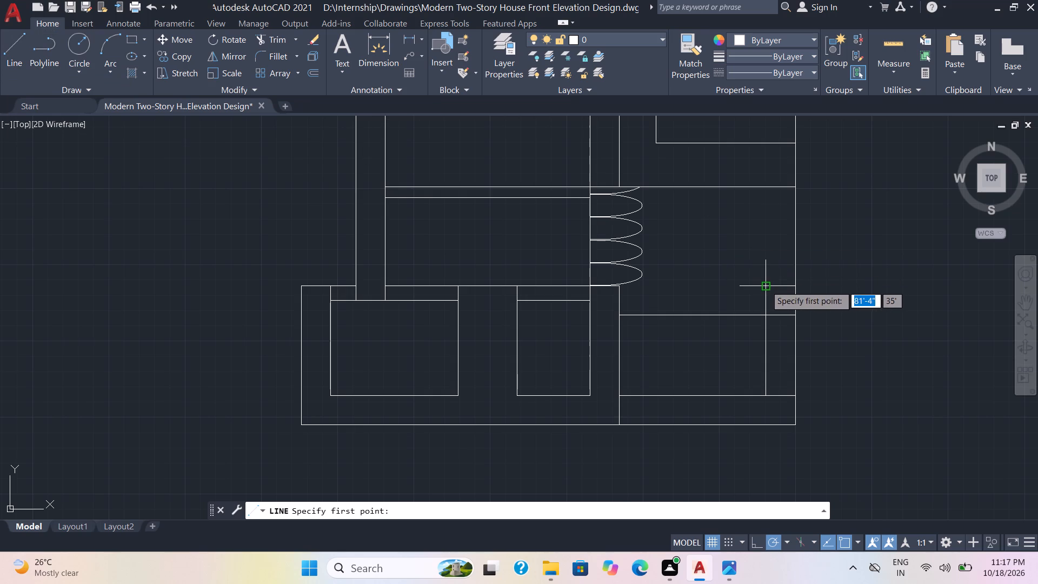
left_click(766, 286)
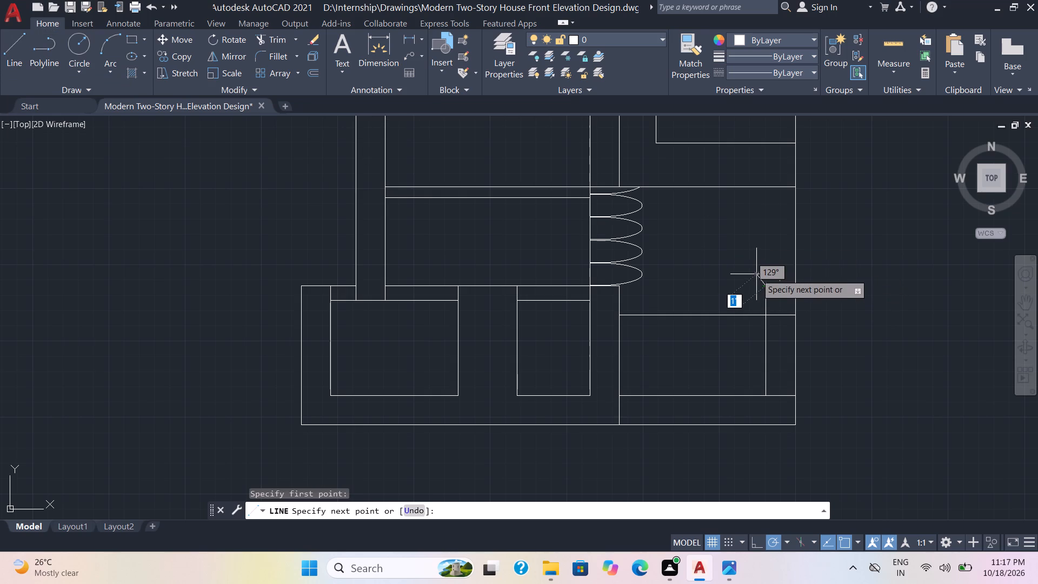
left_click(756, 274)
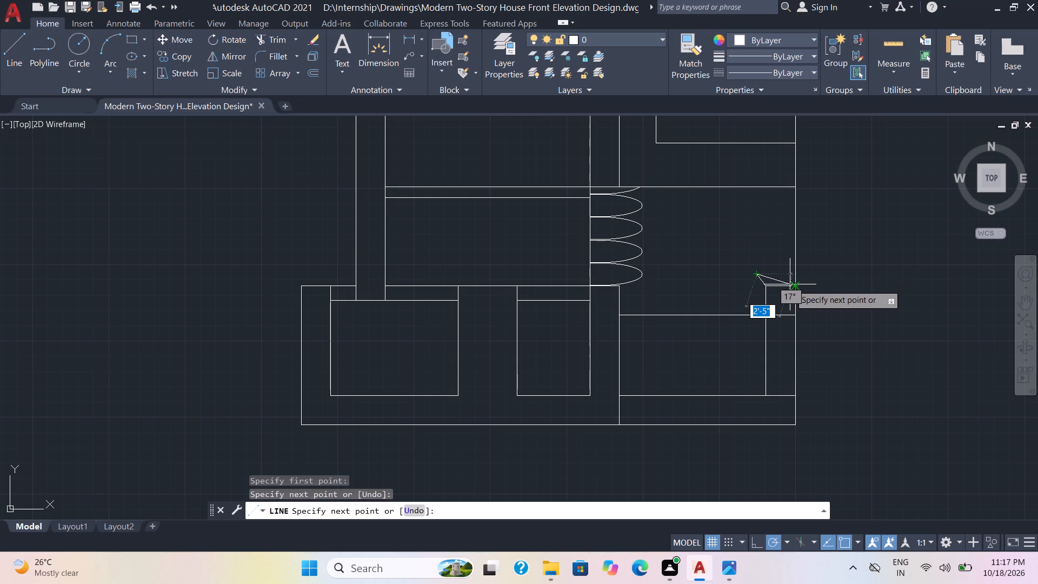
key("Escape")
key("space")
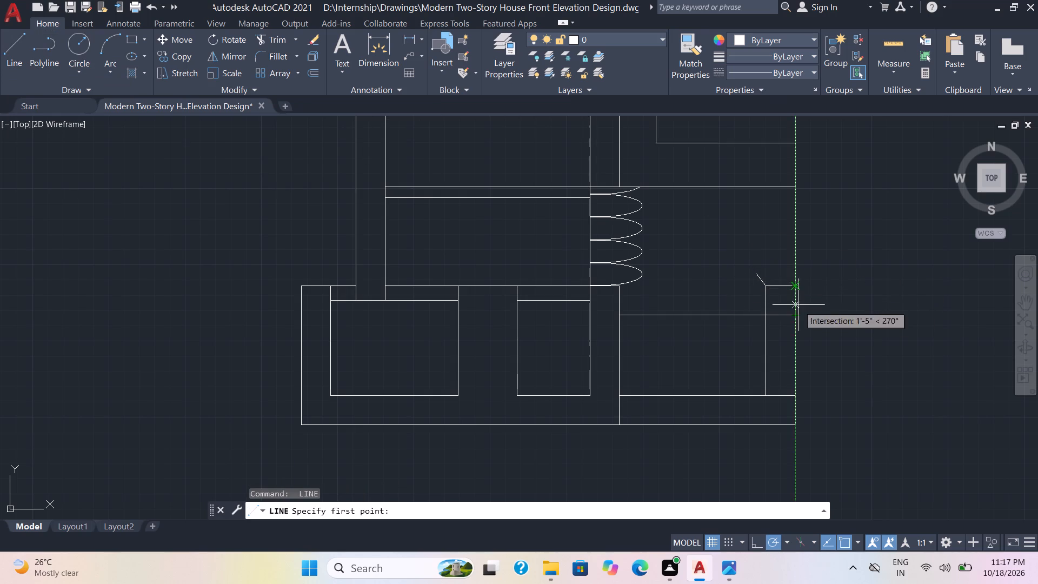
left_click(795, 284)
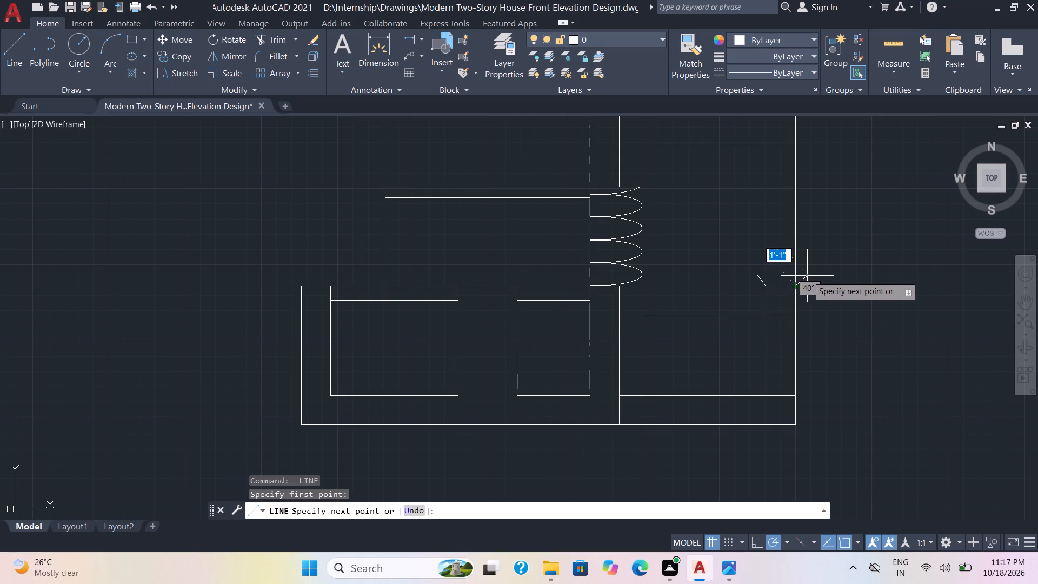
left_click(808, 276)
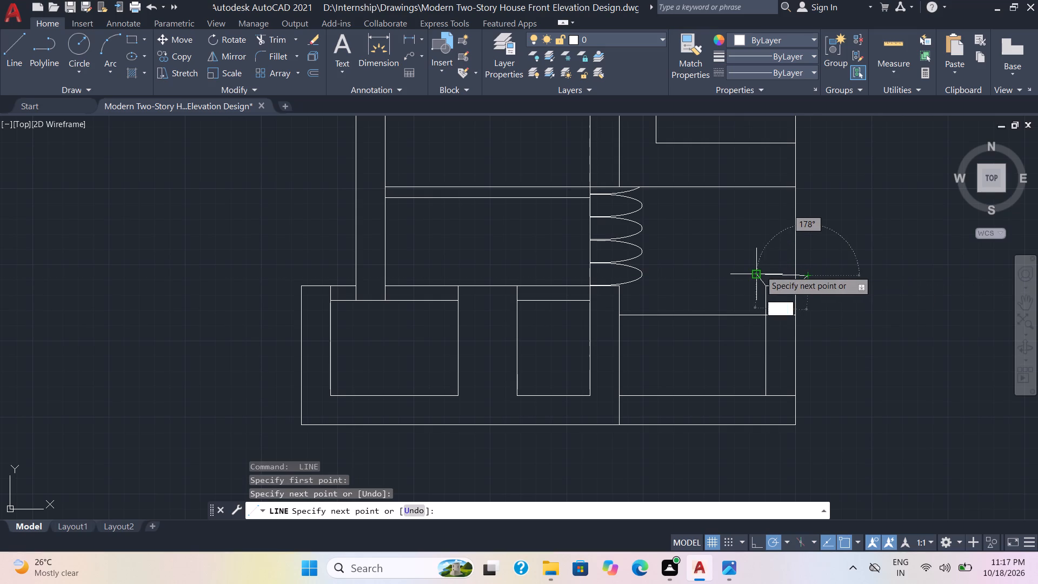
left_click(758, 271)
key("Escape")
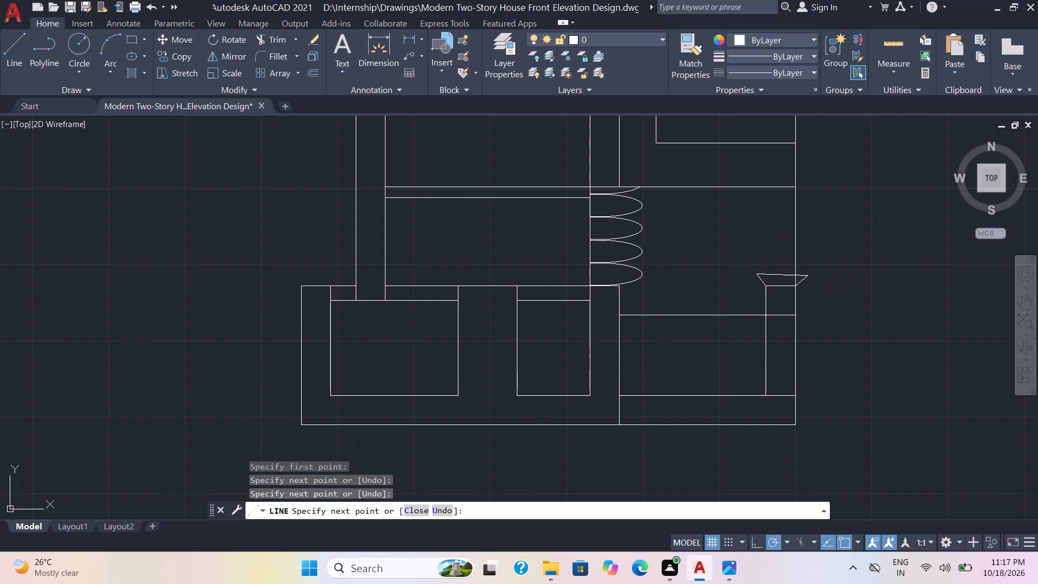
Trim the segment of the right outer vertical that runs through the new flared cap.
type("TR")
key("Return")
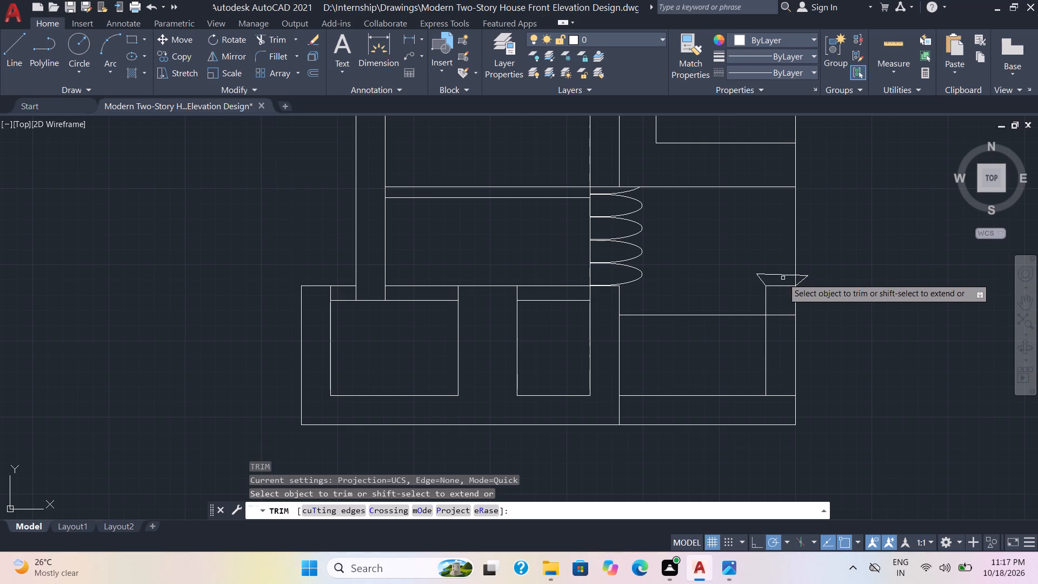
left_click(794, 279)
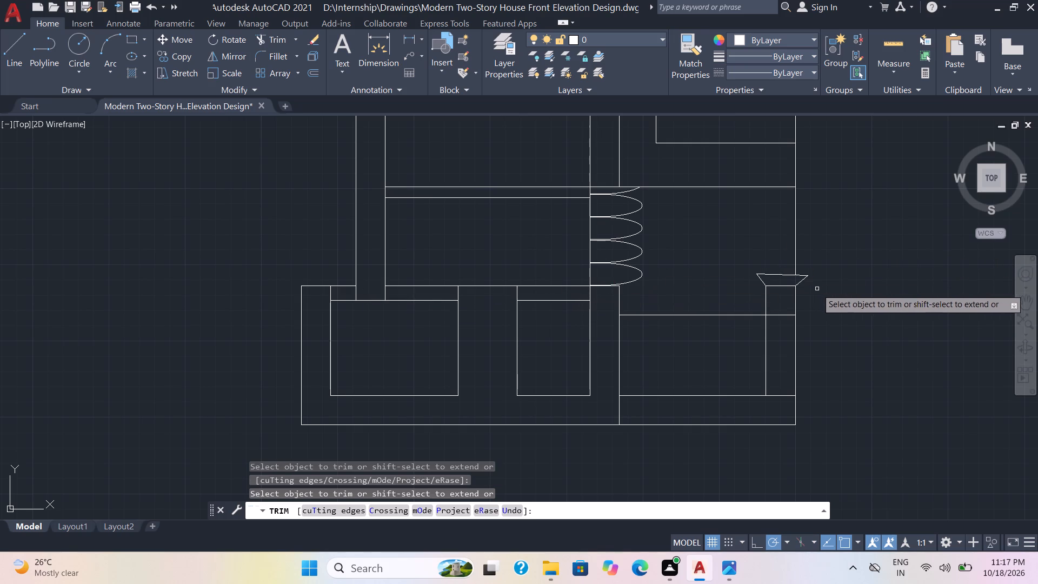
key("Escape")
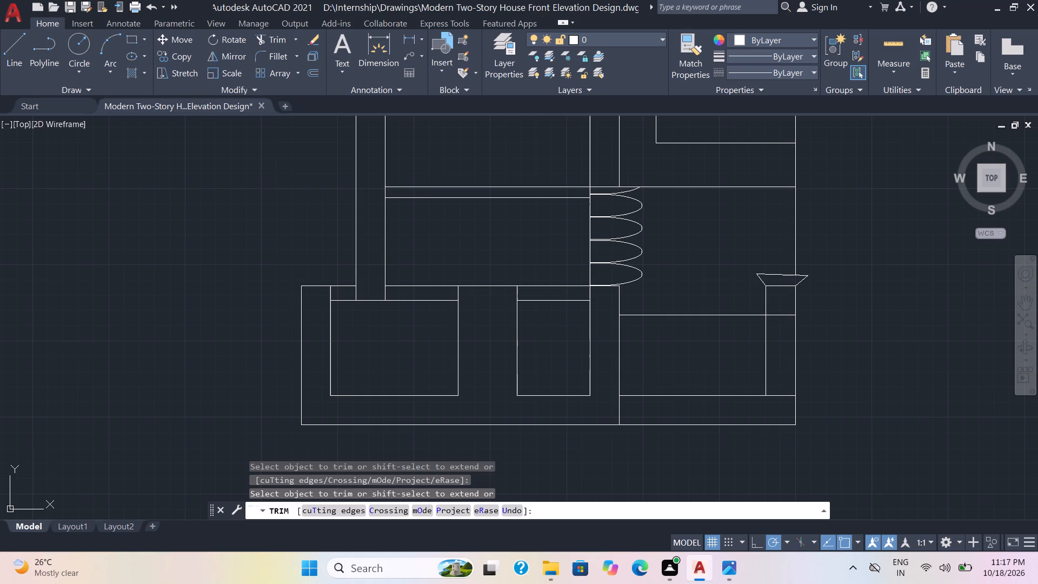
Copy the three cap lines from their right tip 12'-0" horizontally left onto the central pillar below the scallops.
left_click(801, 282)
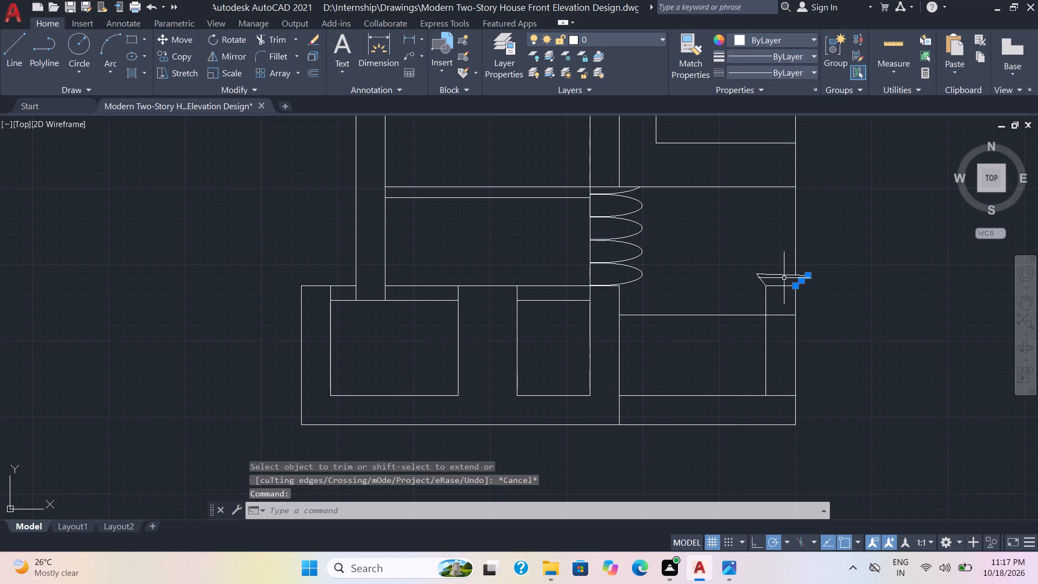
left_click(786, 275)
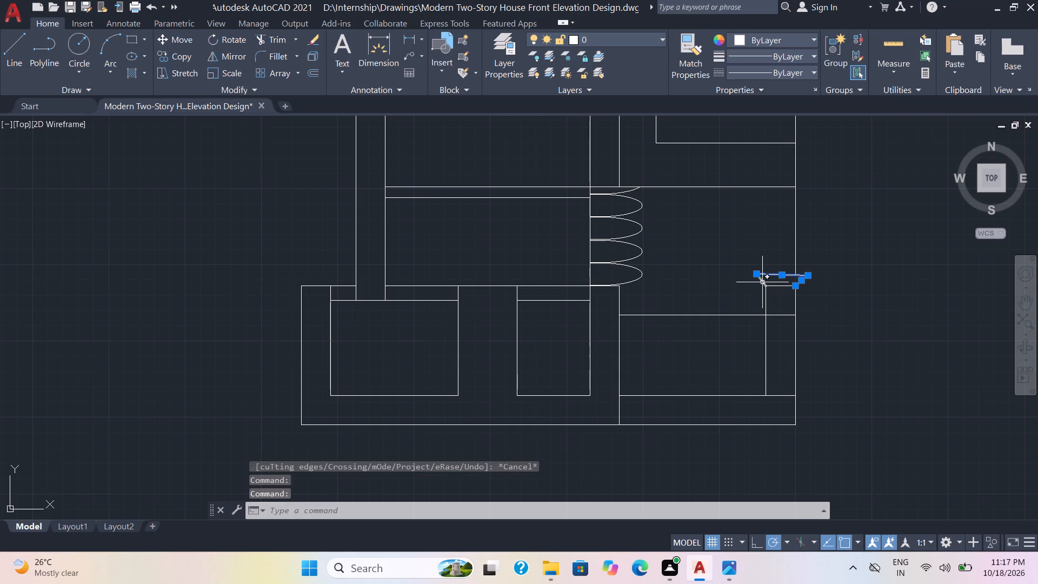
left_click(763, 282)
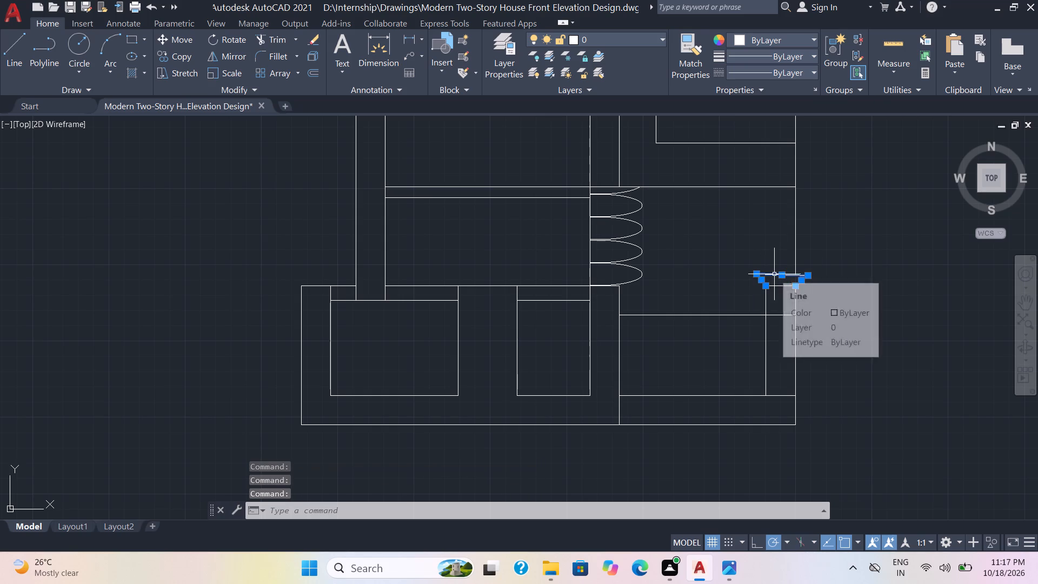
type("CO")
key("Return")
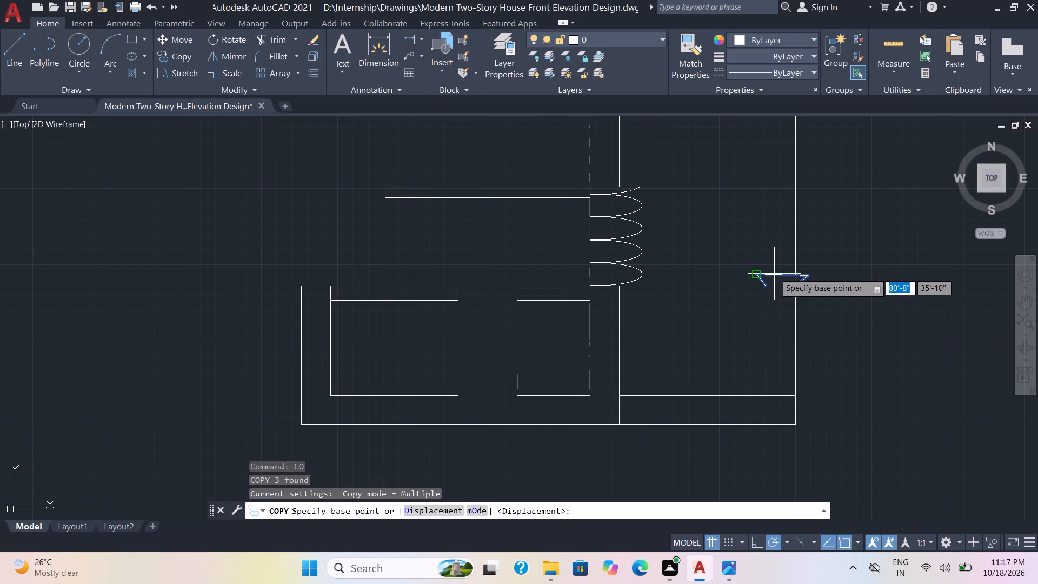
left_click(804, 275)
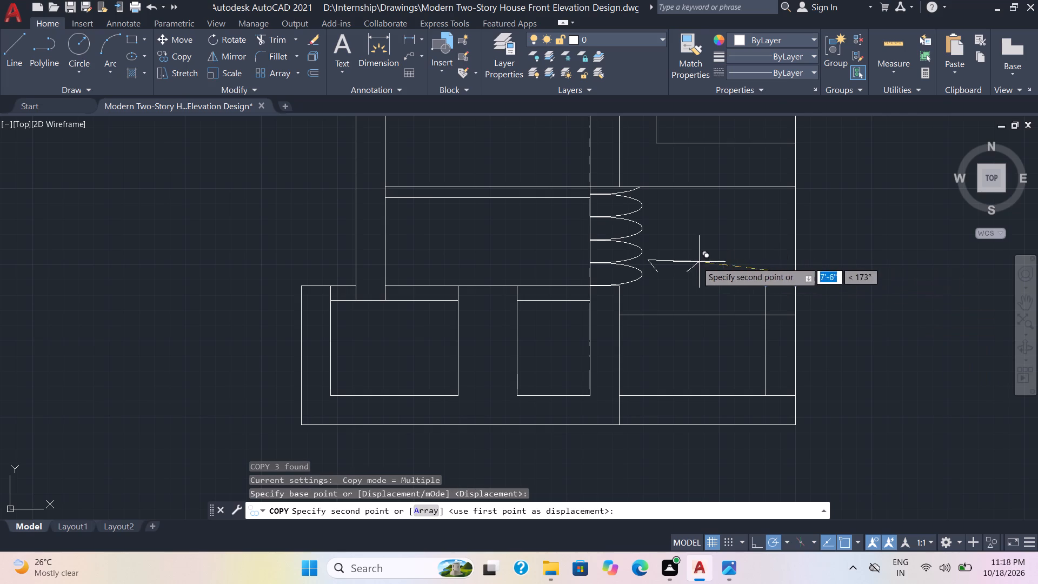
scroll(658, 263, "up", 2)
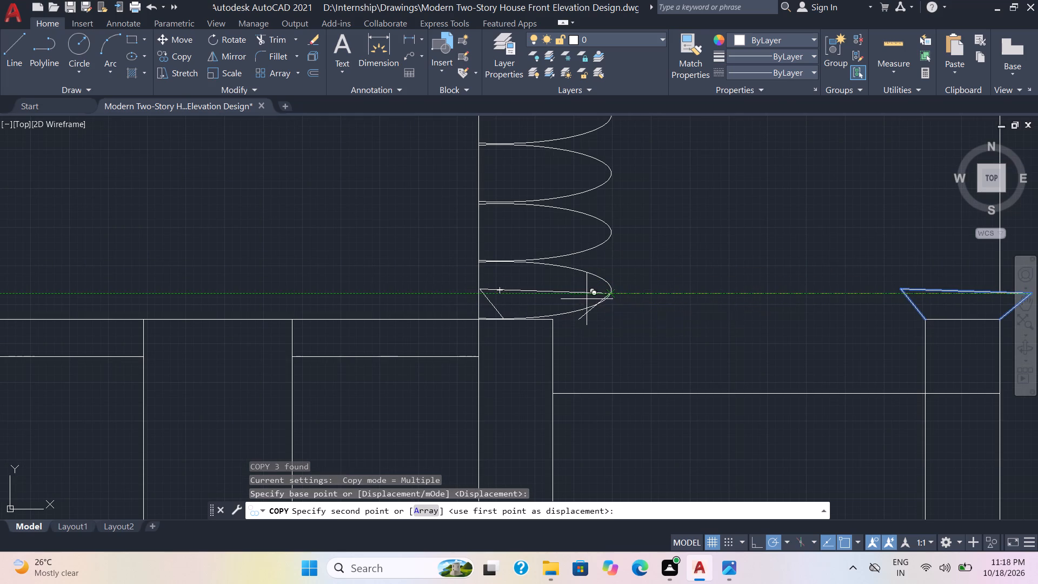
scroll(578, 299, "up", 3)
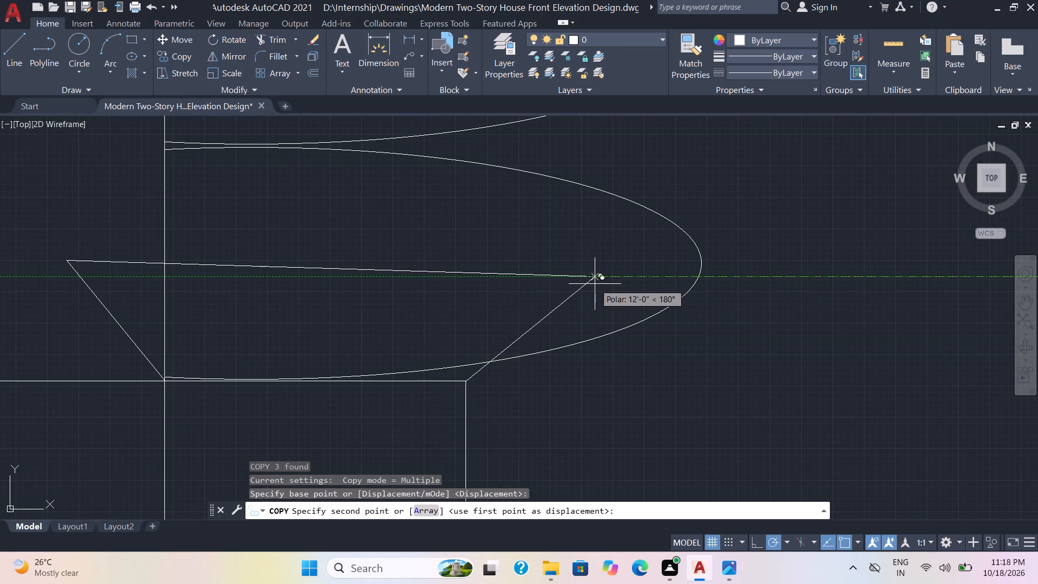
left_click(595, 284)
Place a second copy of the flared cap on the leftmost pillar, about 31'-8" horizontally left of the original.
scroll(578, 283, "down", 3)
middle_click_drag(495, 256, 726, 342)
middle_click_drag(426, 274, 686, 311)
scroll(426, 274, "down", 1)
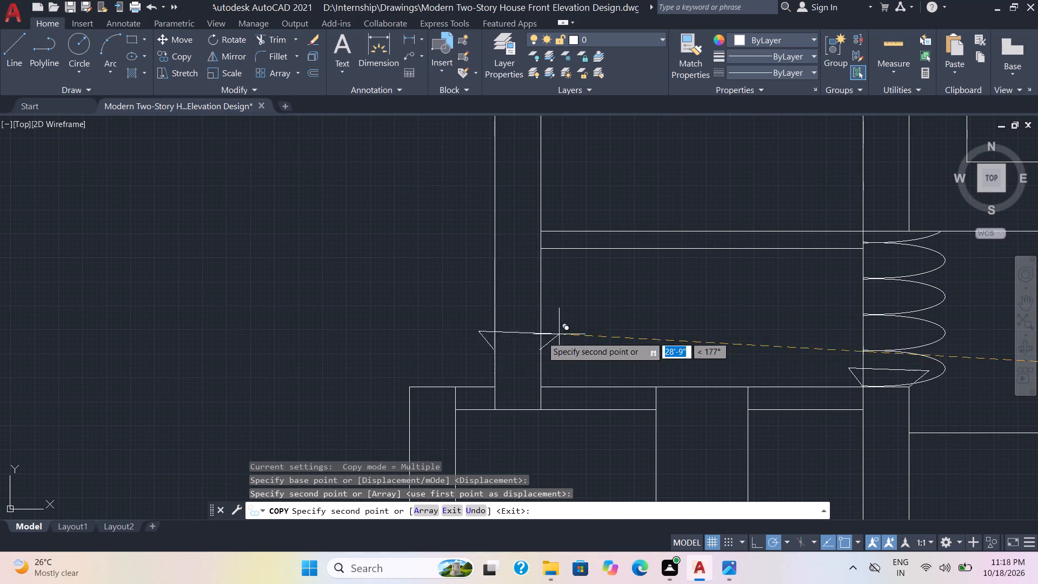
scroll(477, 360, "up", 2)
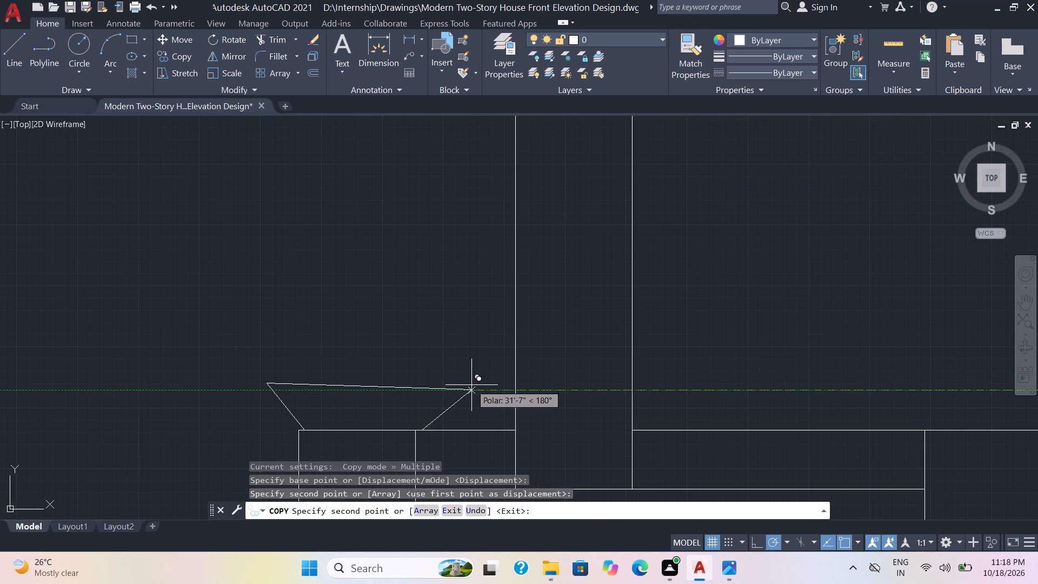
scroll(471, 385, "up", 1)
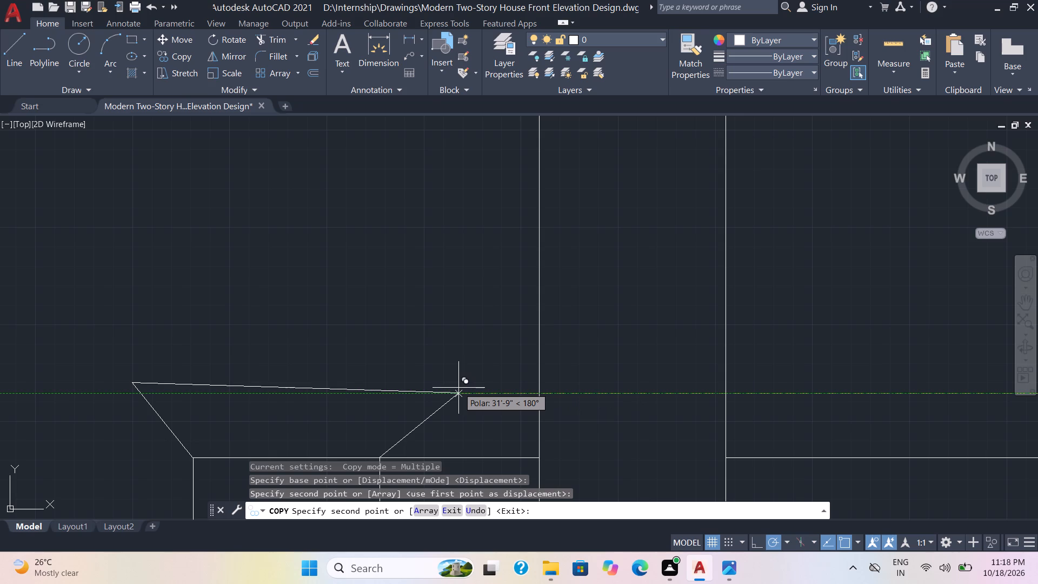
middle_click_drag(458, 388, 501, 313)
scroll(499, 317, "up", 2)
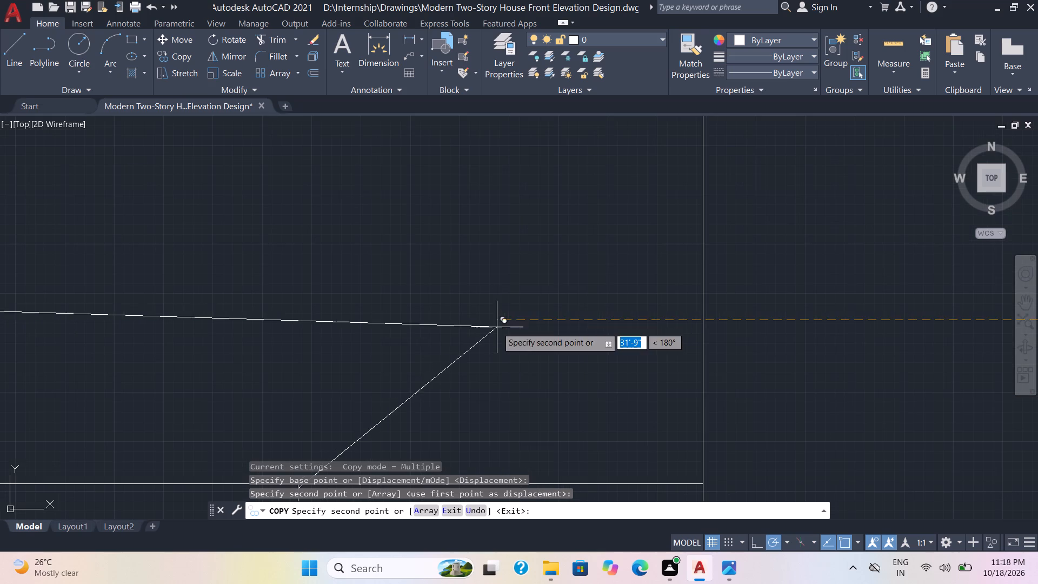
middle_click_drag(497, 327, 617, 253)
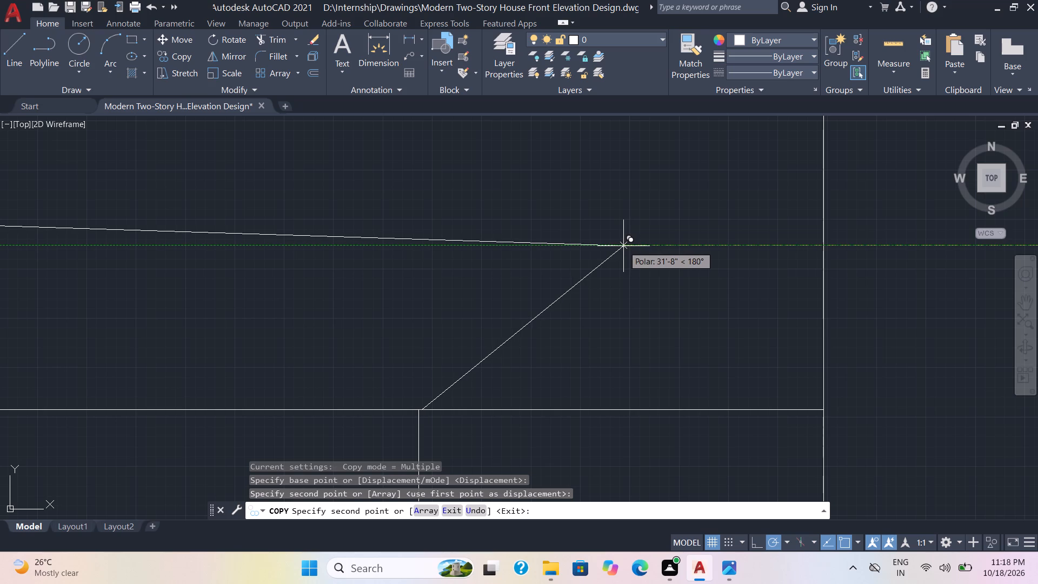
left_click(620, 246)
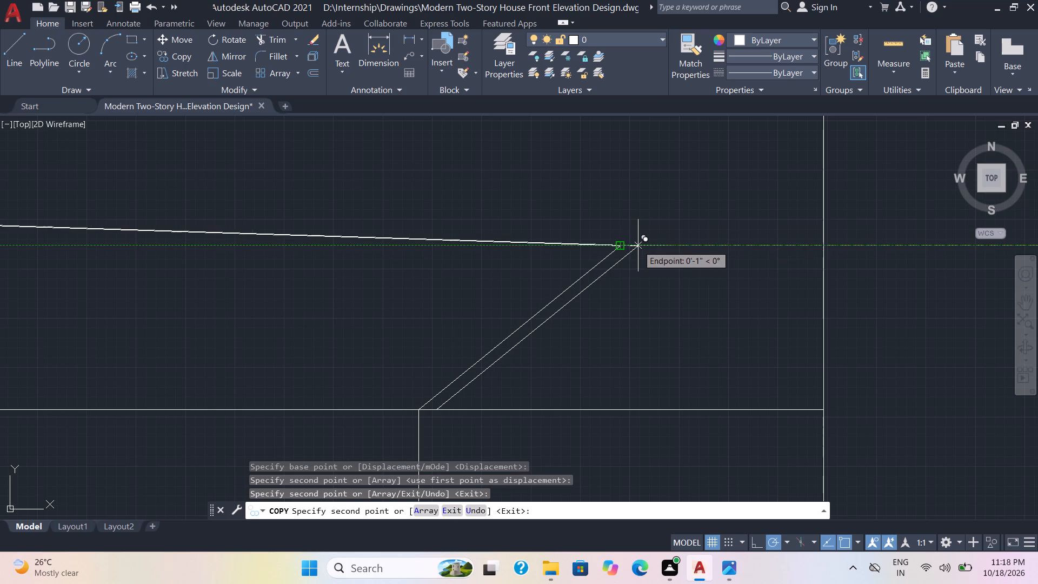
scroll(638, 245, "down", 2)
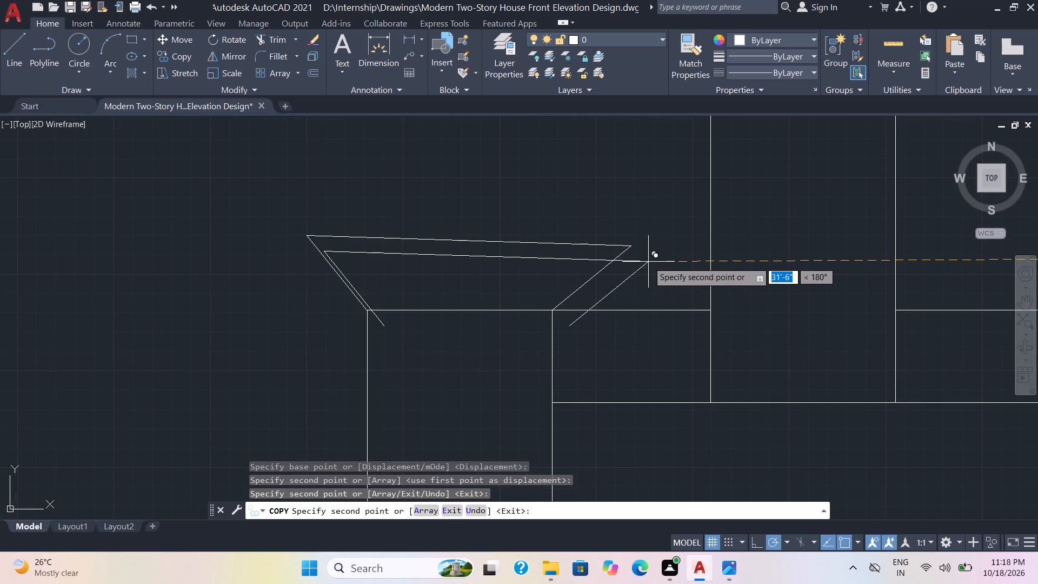
key("Escape")
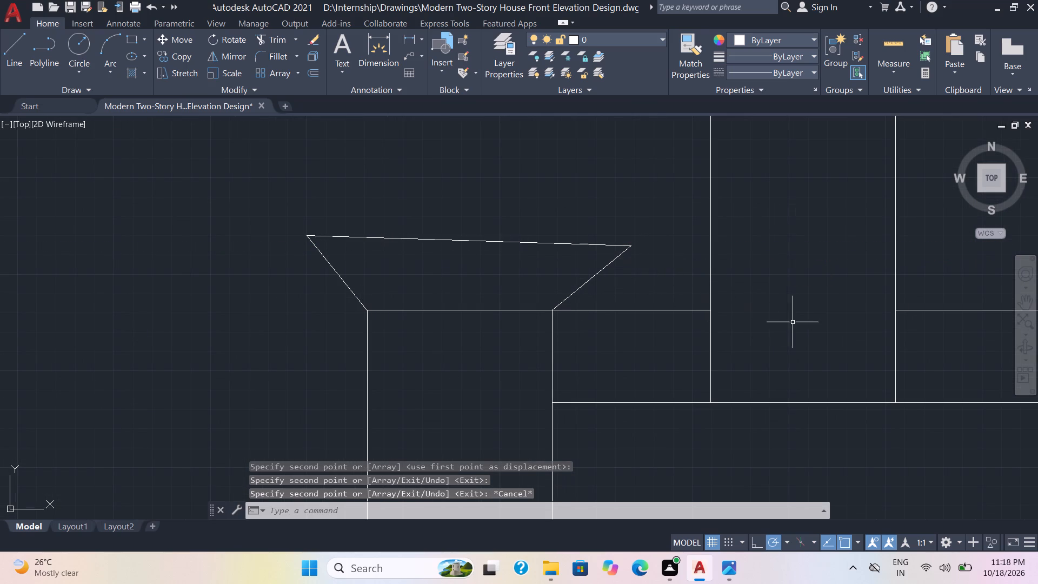
Trim the scallop arc and vertical line segments that run through the flared cap on the central pillar.
middle_click_drag(794, 322, 662, 255)
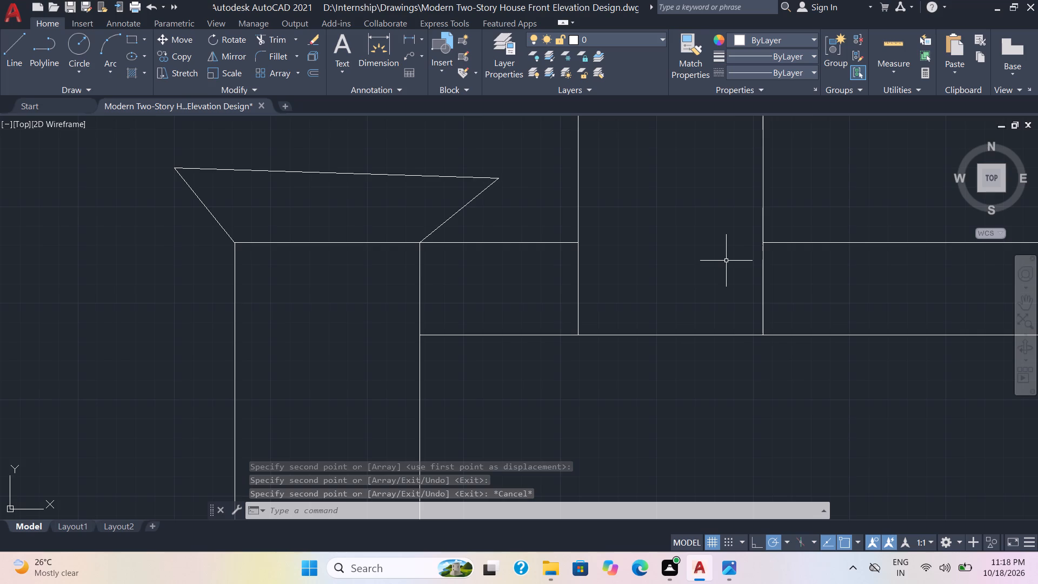
middle_click_drag(726, 261, 525, 277)
scroll(525, 277, "down", 1)
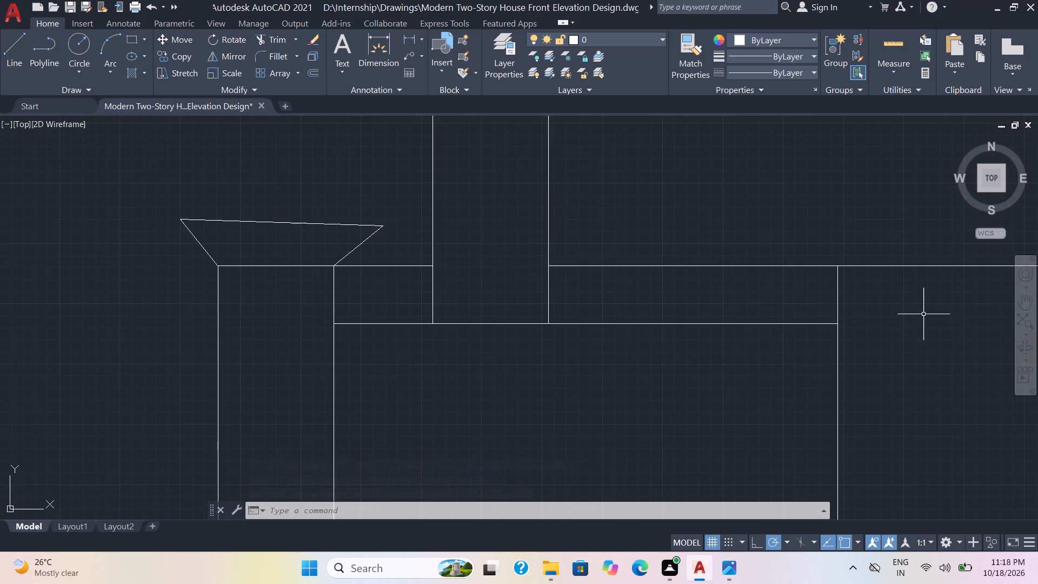
middle_click_drag(923, 314, 480, 323)
middle_click_drag(828, 314, 612, 347)
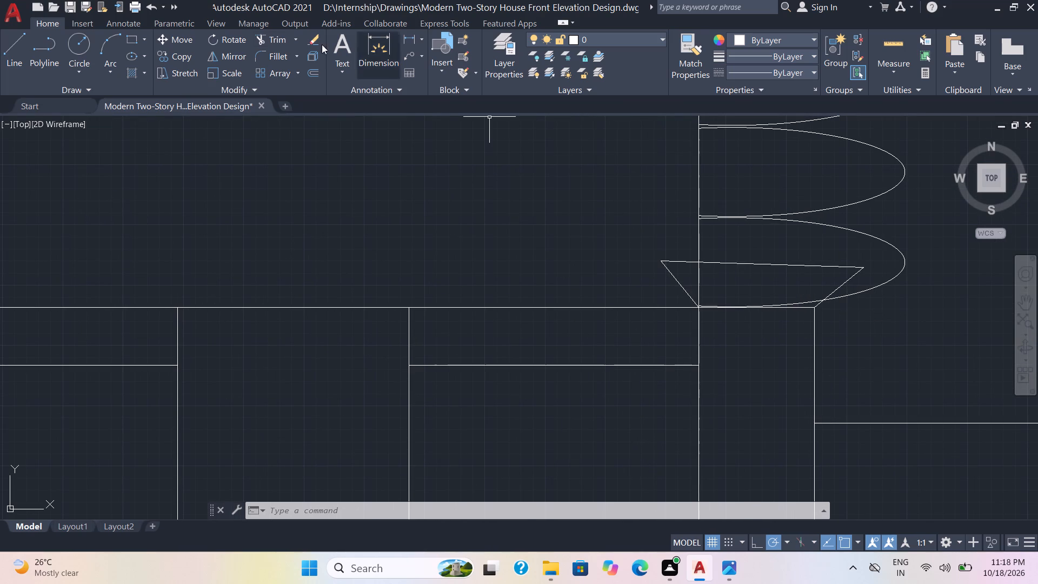
left_click(278, 36)
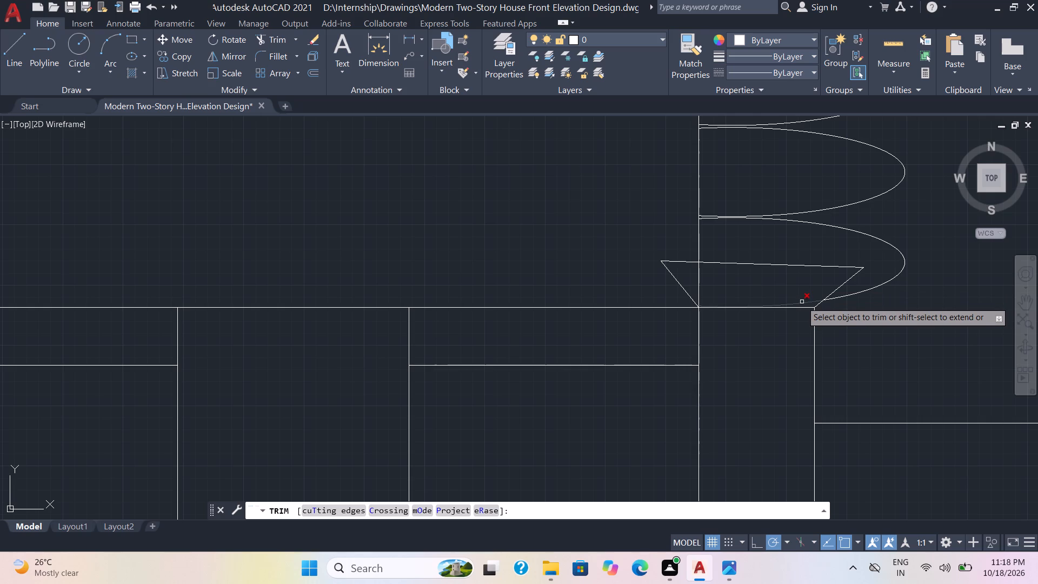
left_click(802, 302)
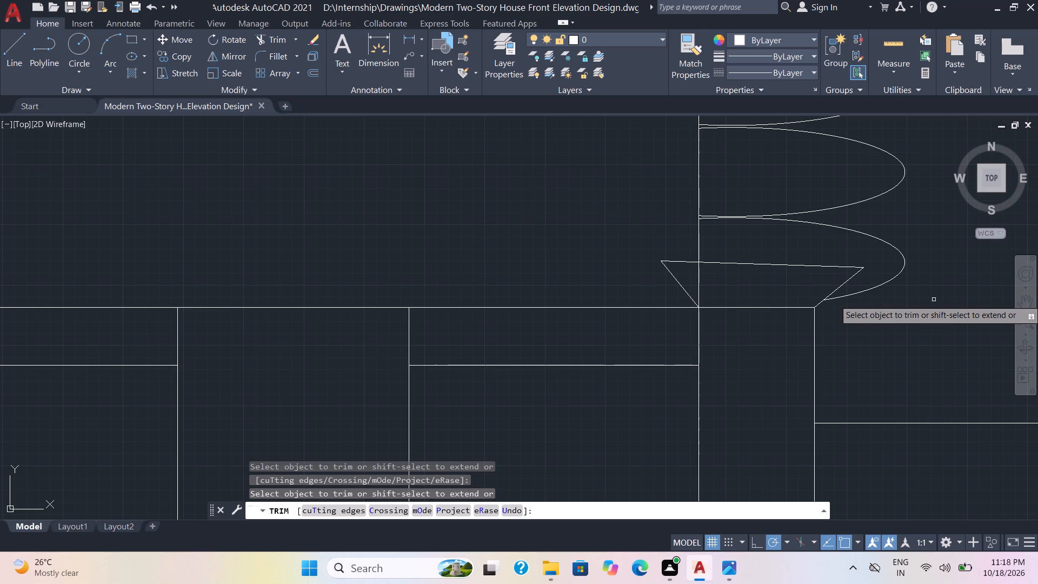
left_click(697, 283)
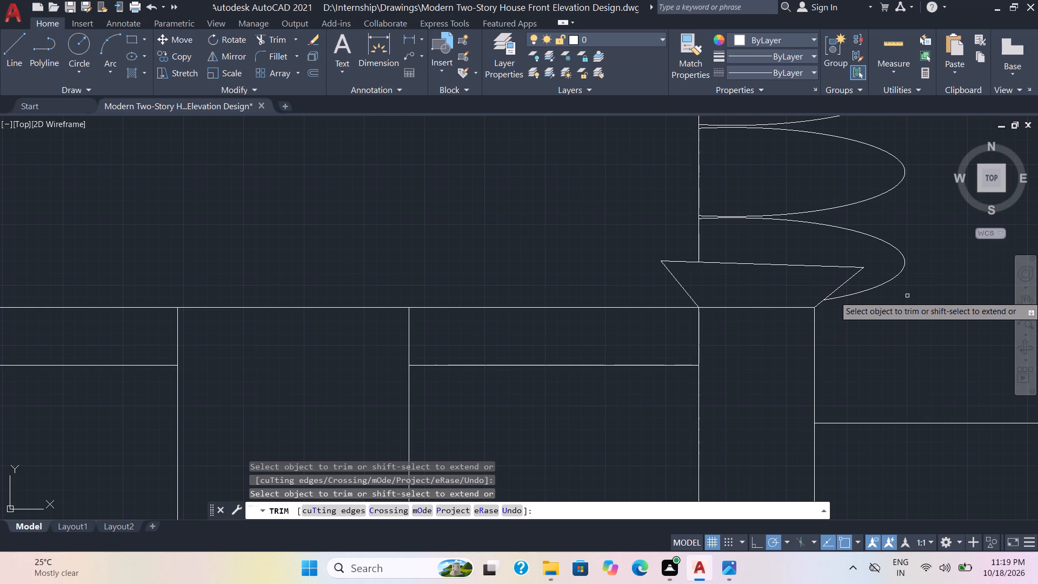
scroll(902, 300, "down", 1)
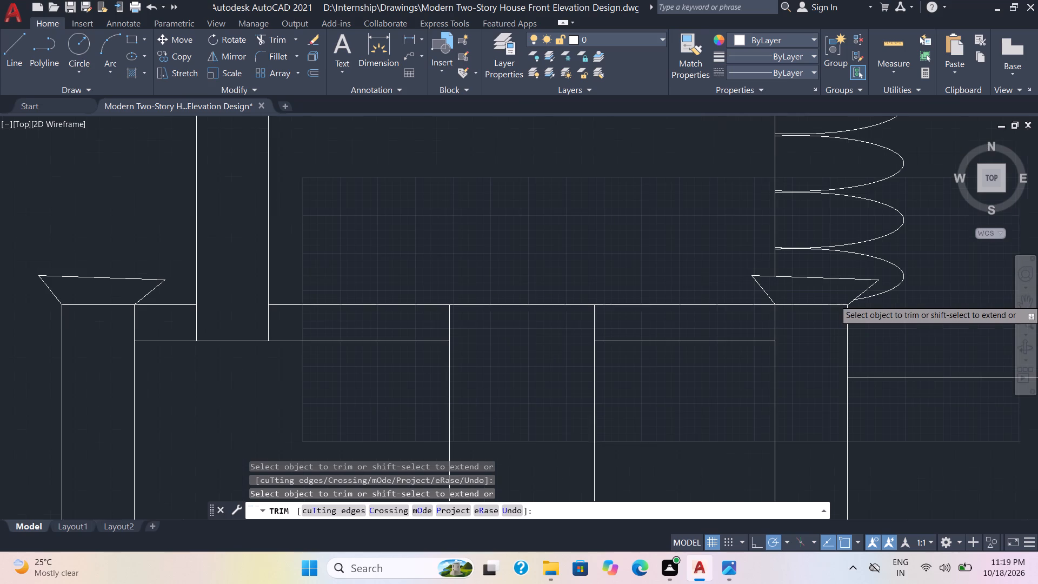
middle_click_drag(902, 300, 959, 227)
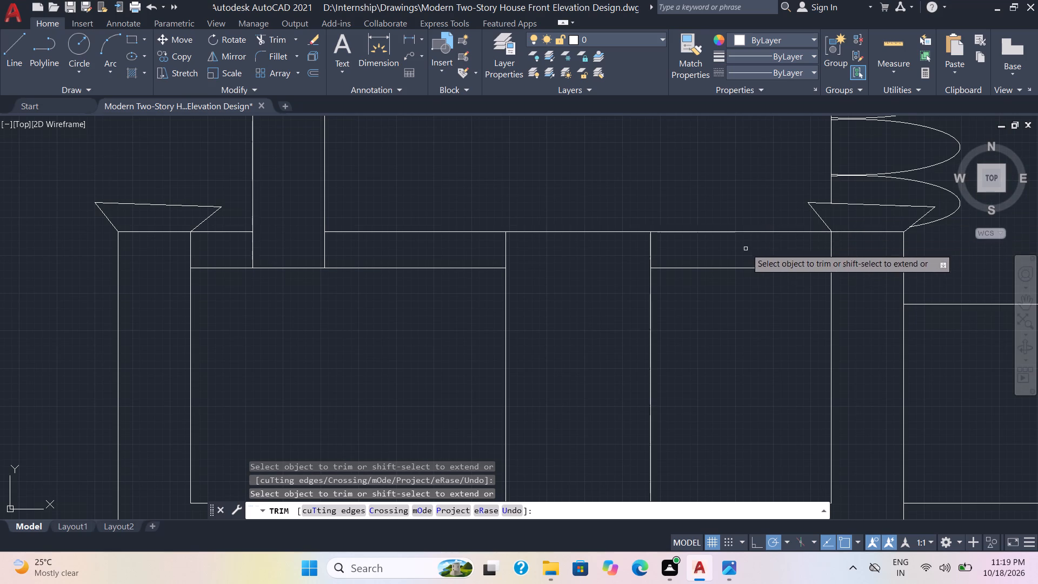
scroll(767, 237, "down", 1)
middle_click(833, 282)
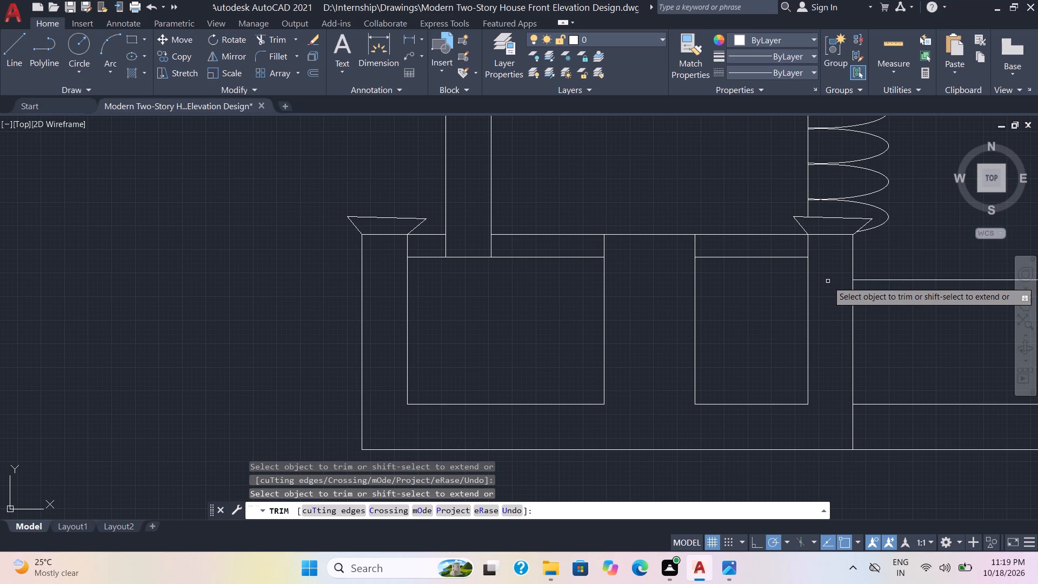
middle_click_drag(828, 281, 815, 251)
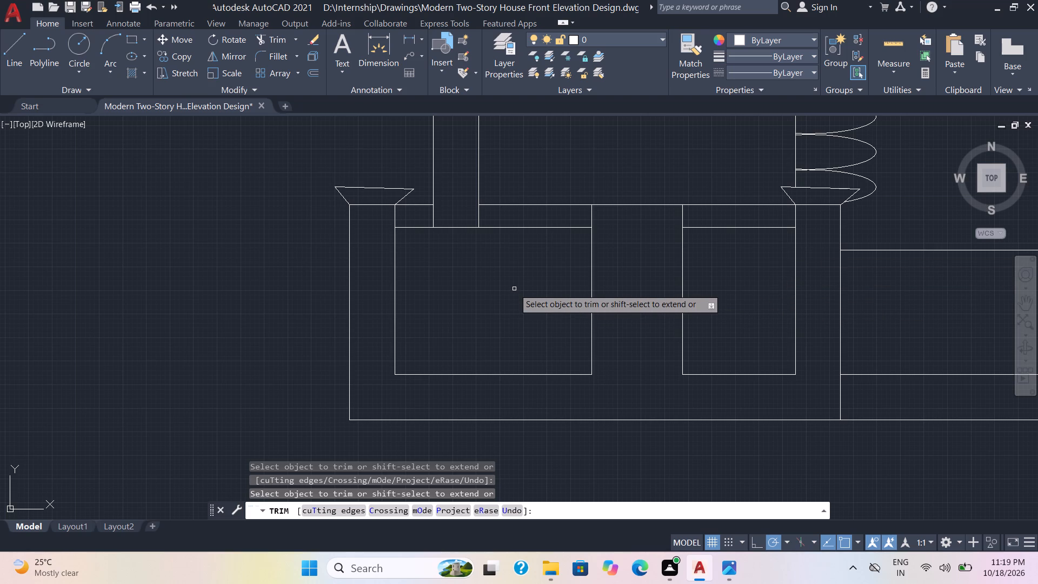
key("Escape")
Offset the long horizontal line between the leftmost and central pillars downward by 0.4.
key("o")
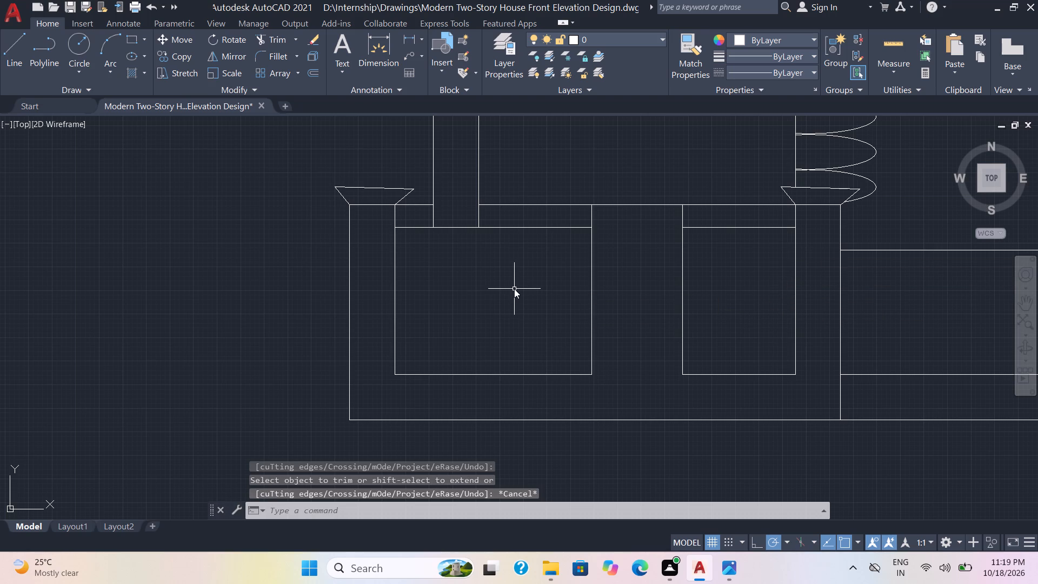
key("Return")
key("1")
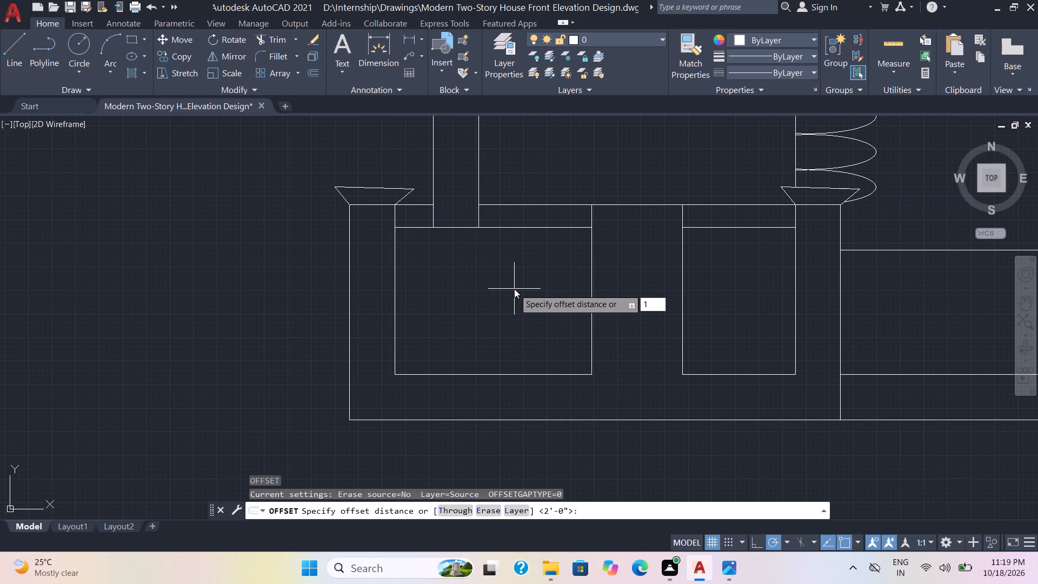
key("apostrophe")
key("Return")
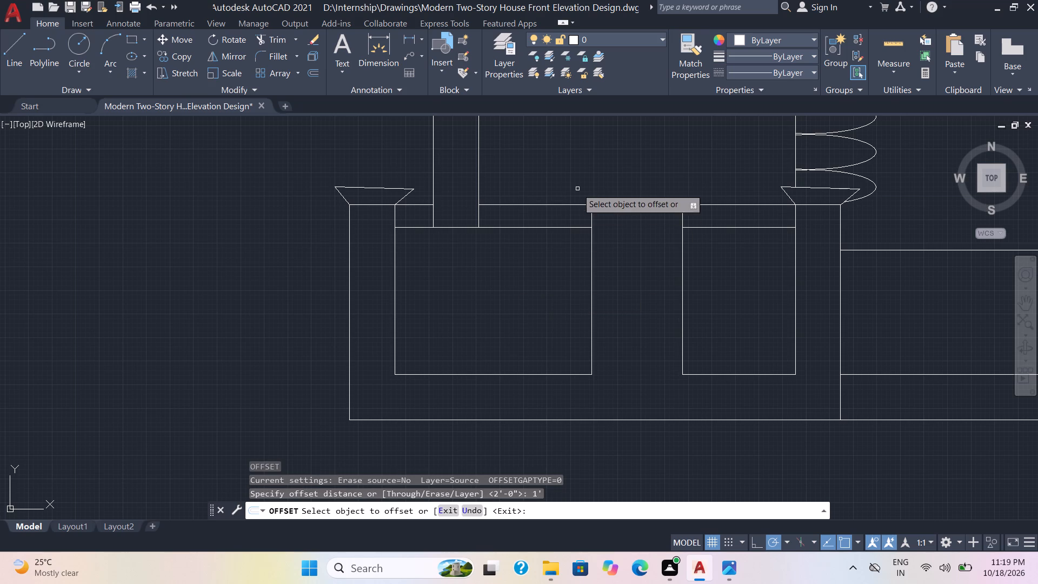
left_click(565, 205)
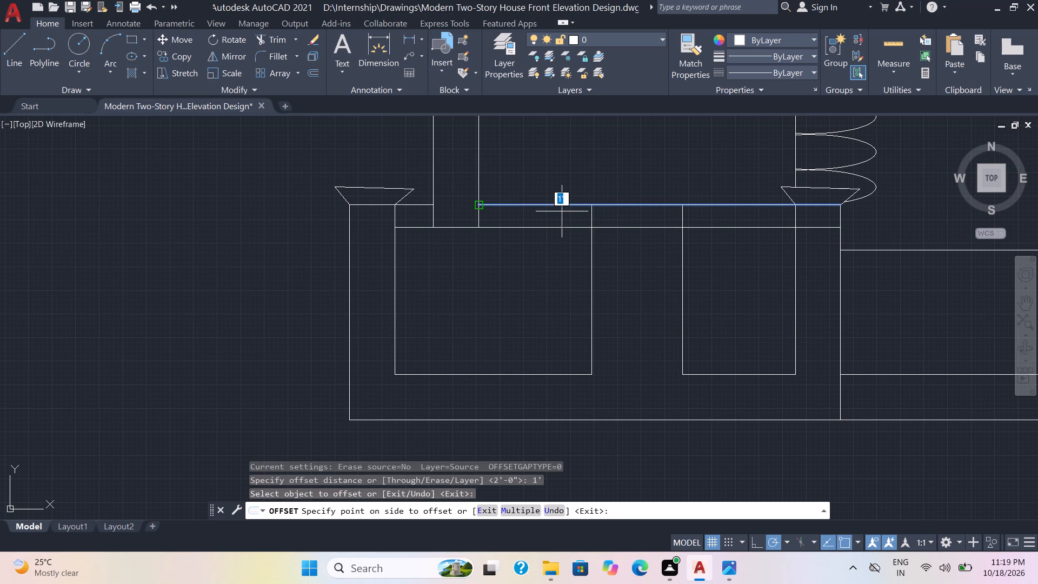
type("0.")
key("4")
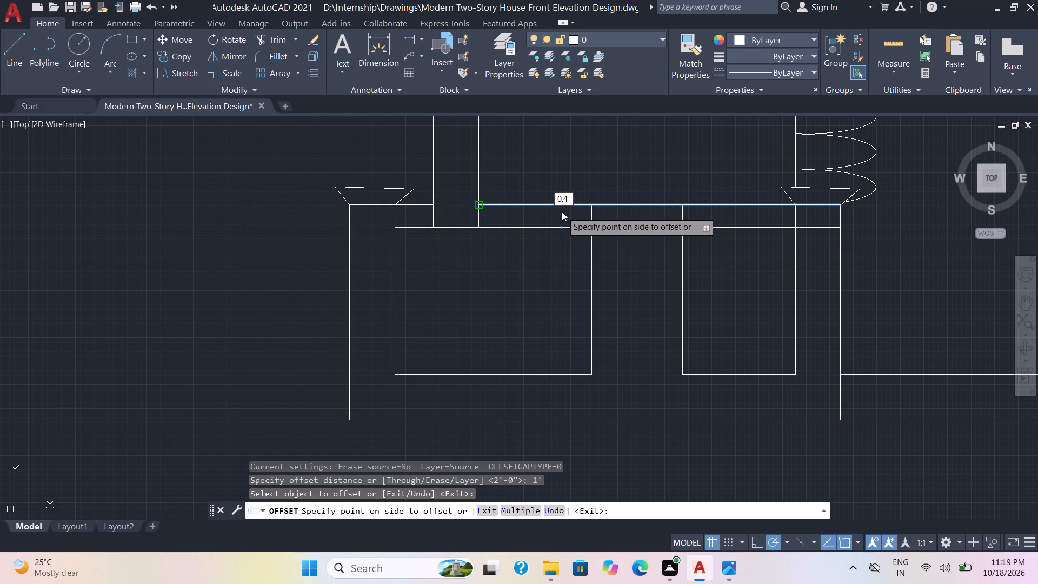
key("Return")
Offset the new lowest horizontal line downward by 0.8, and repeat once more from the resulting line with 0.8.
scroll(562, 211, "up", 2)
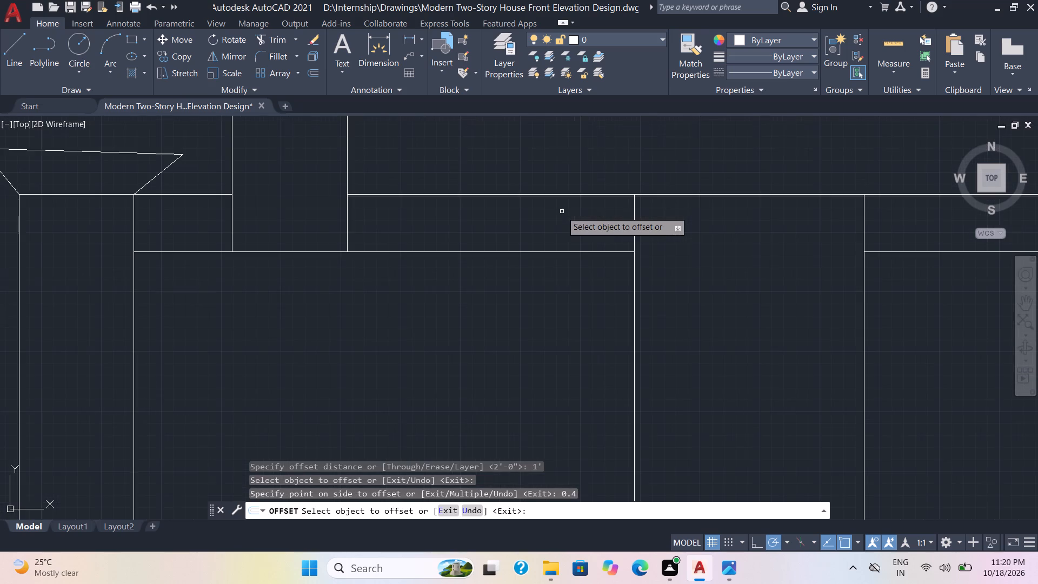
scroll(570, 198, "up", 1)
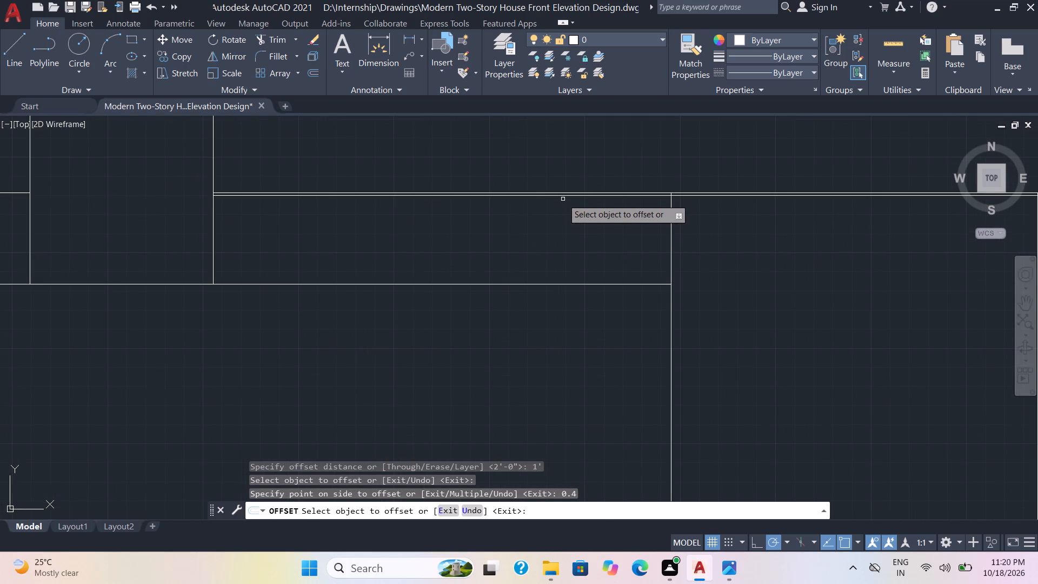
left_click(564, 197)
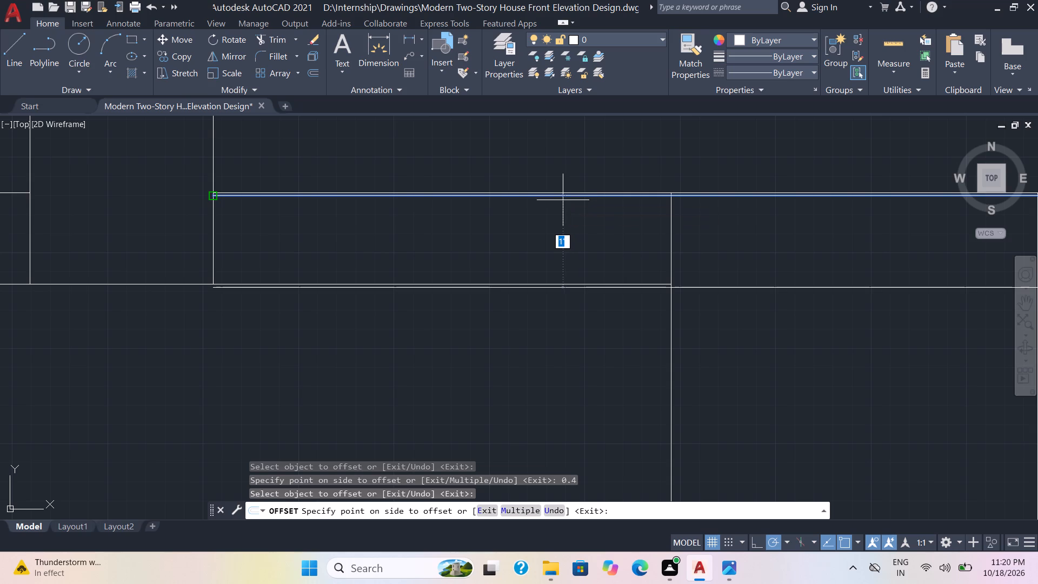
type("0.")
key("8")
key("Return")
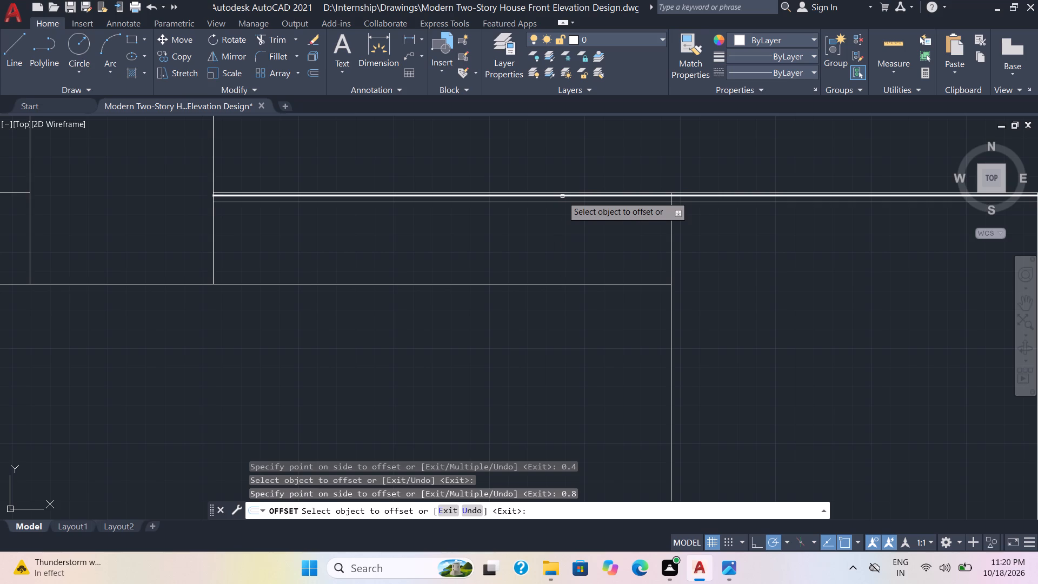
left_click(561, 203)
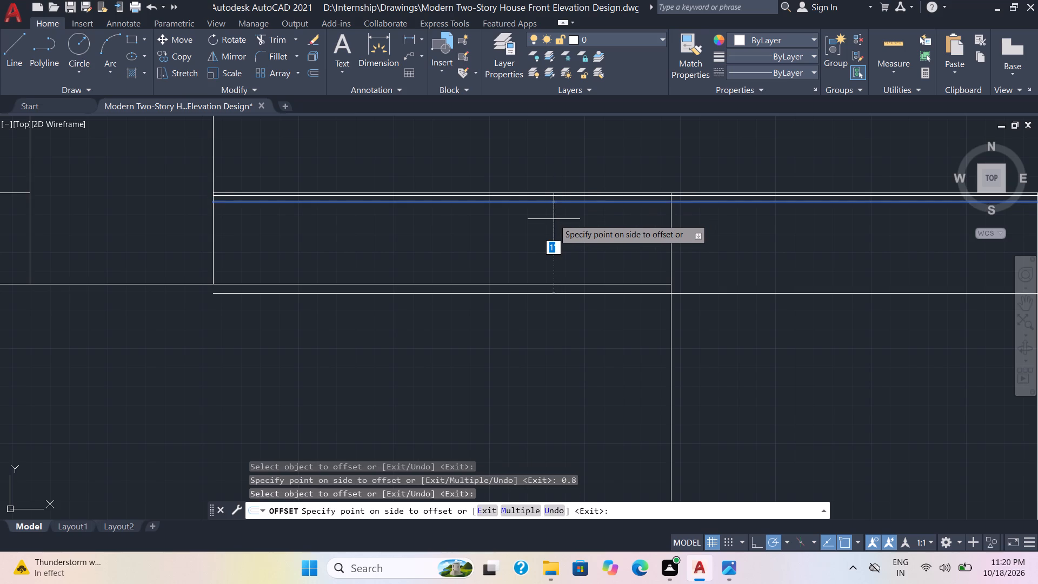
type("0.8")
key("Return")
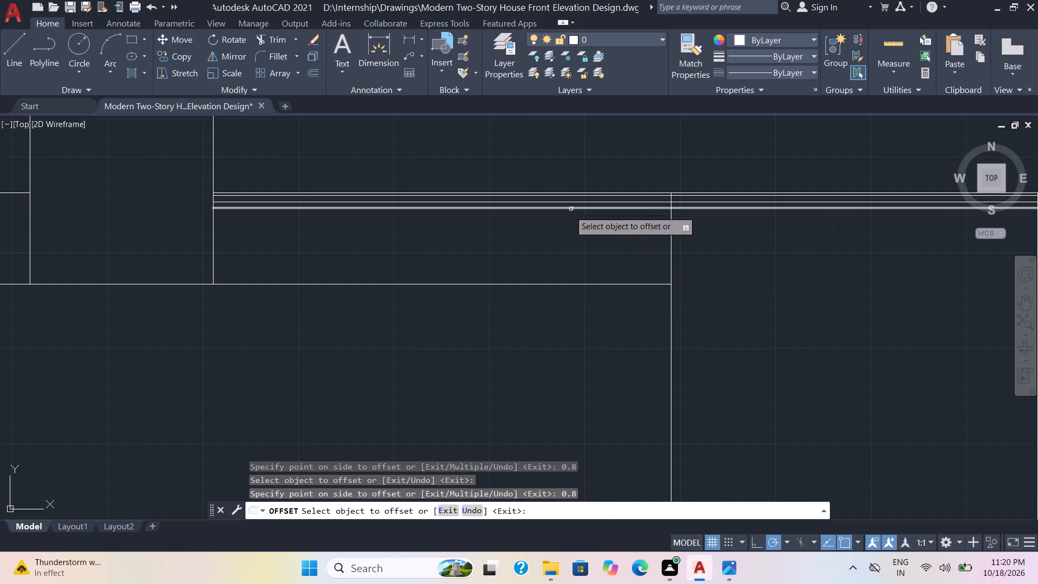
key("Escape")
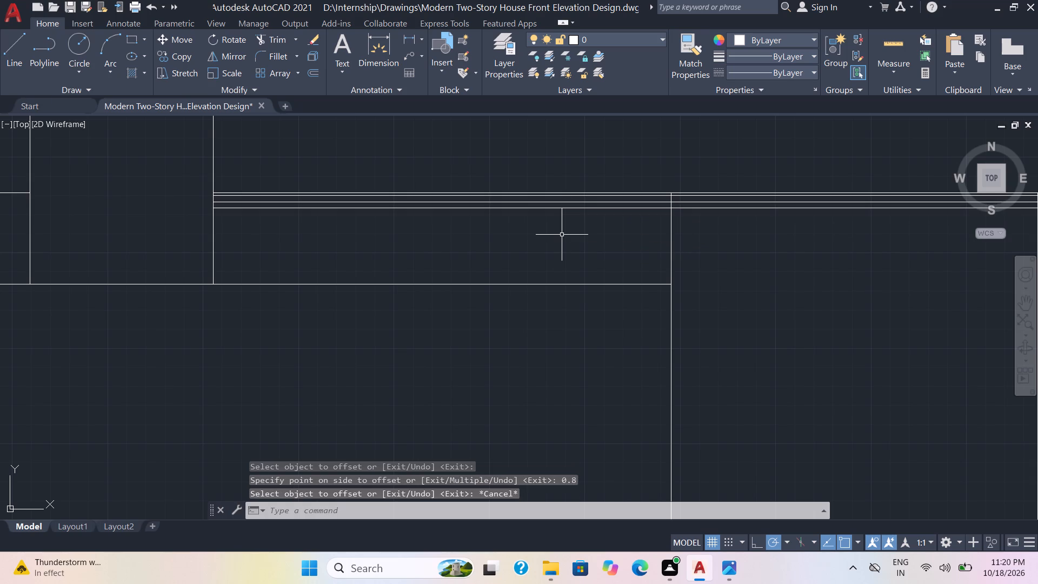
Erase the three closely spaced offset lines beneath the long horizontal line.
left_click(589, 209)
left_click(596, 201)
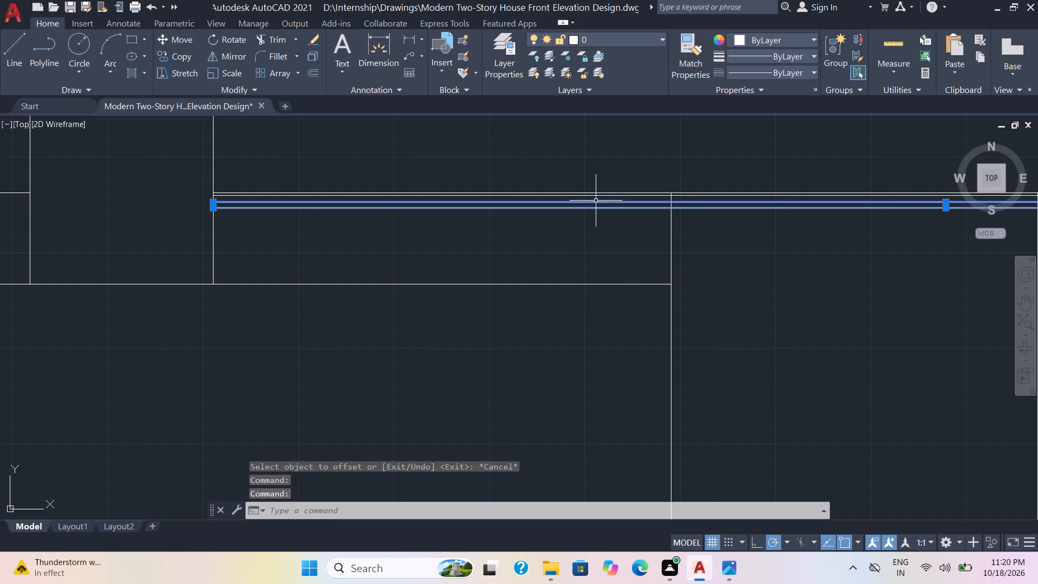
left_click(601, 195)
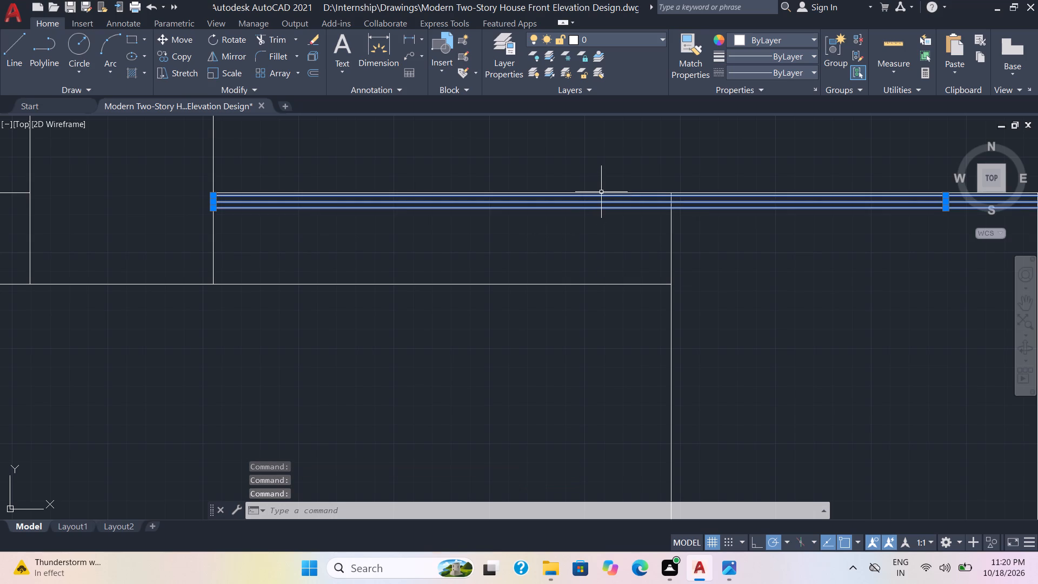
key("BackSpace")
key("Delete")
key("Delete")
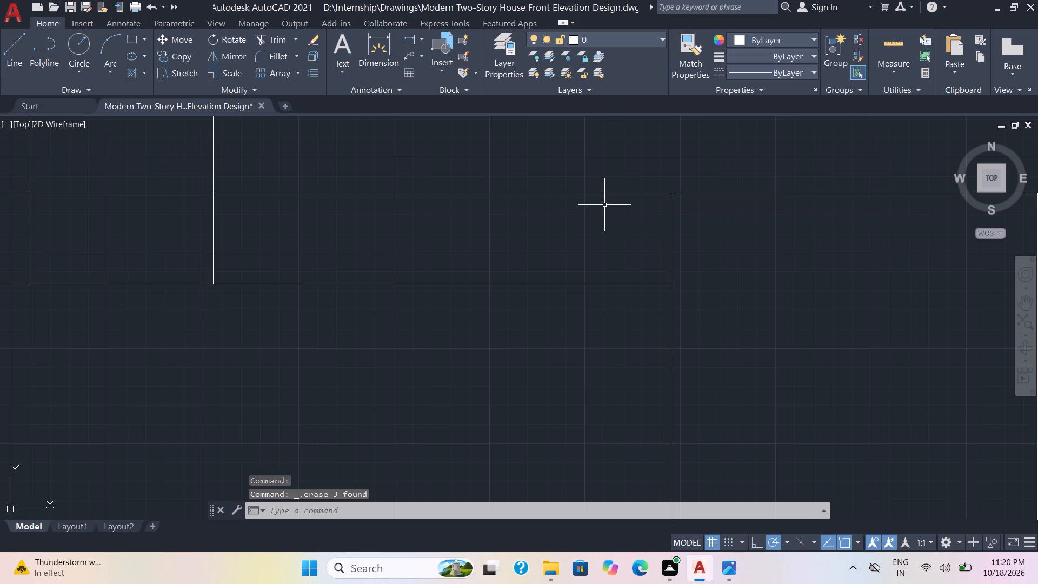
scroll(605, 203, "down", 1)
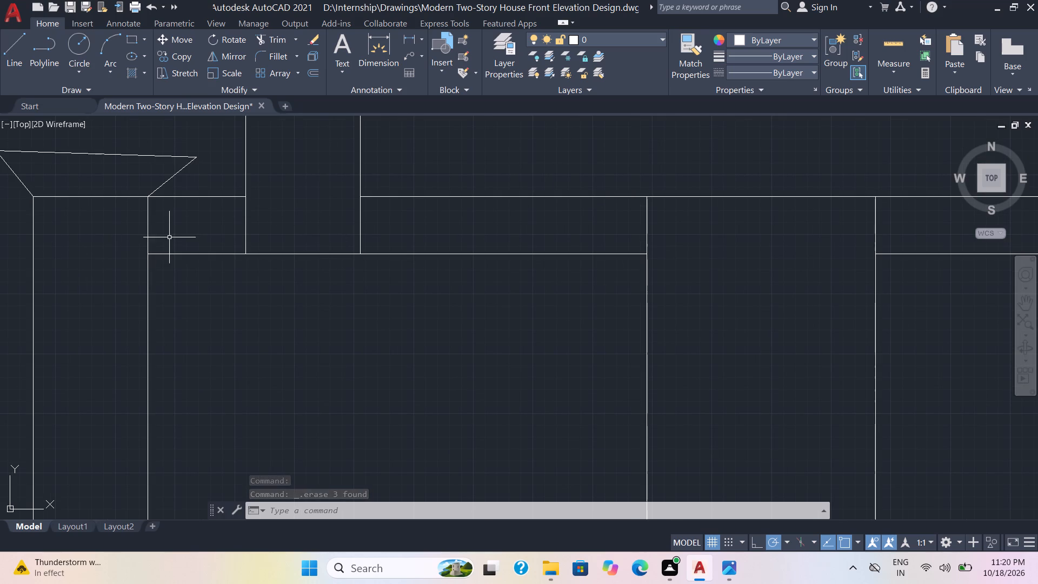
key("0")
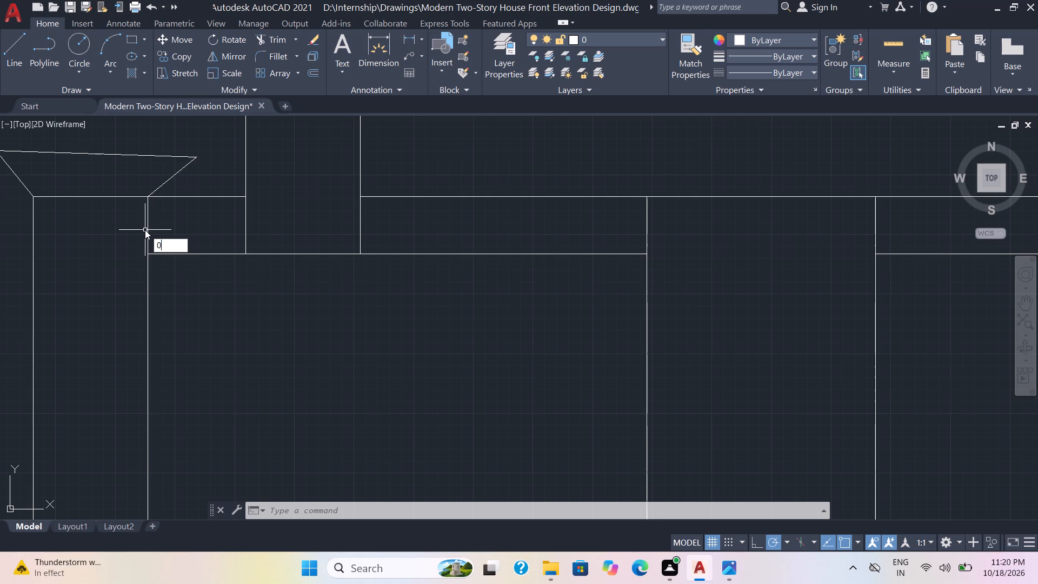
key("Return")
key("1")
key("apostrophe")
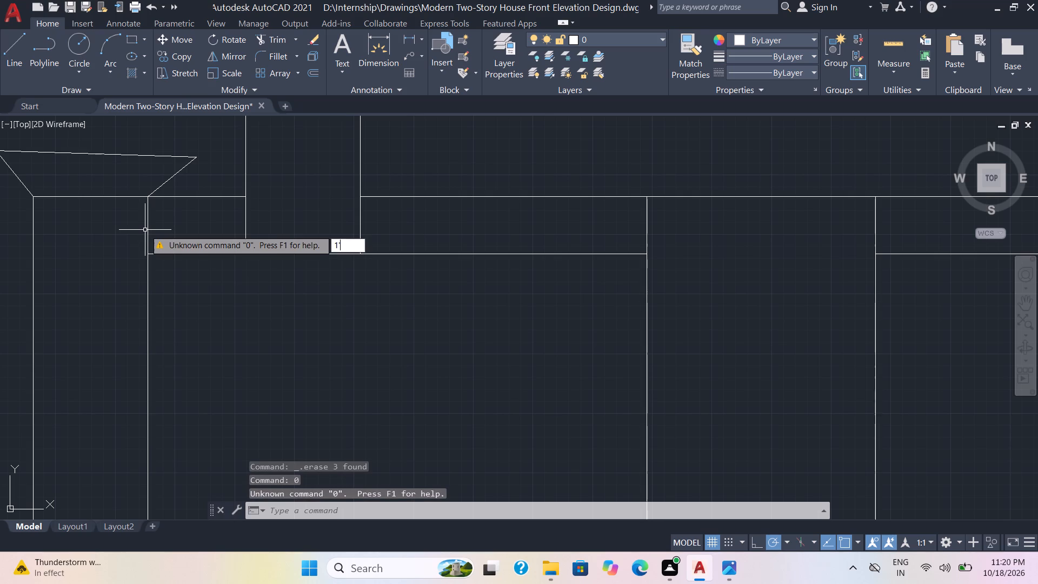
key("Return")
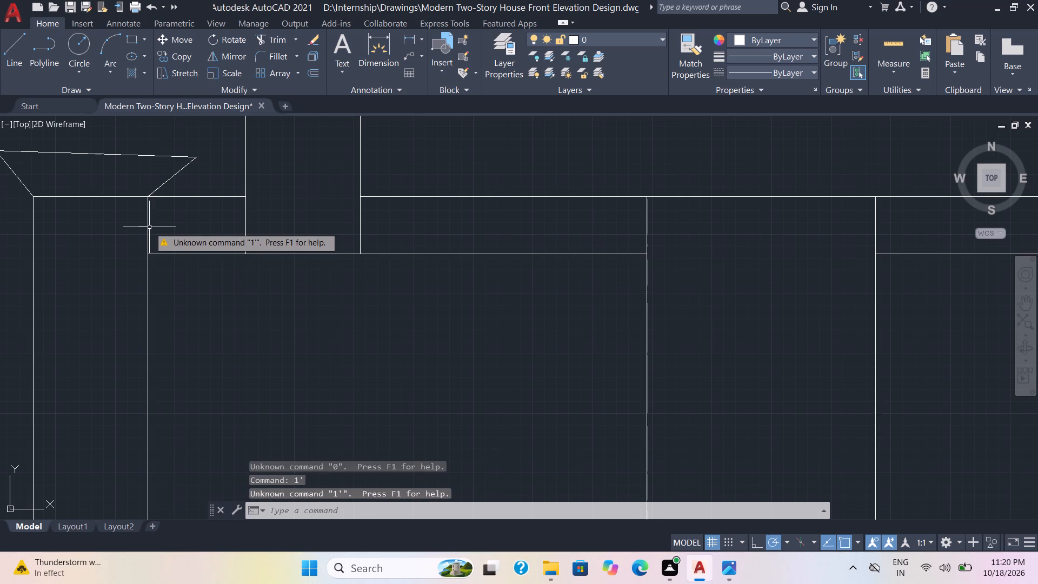
Offset the inner vertical edge of the leftmost capped pillar 1' to the right.
key("o")
key("Return")
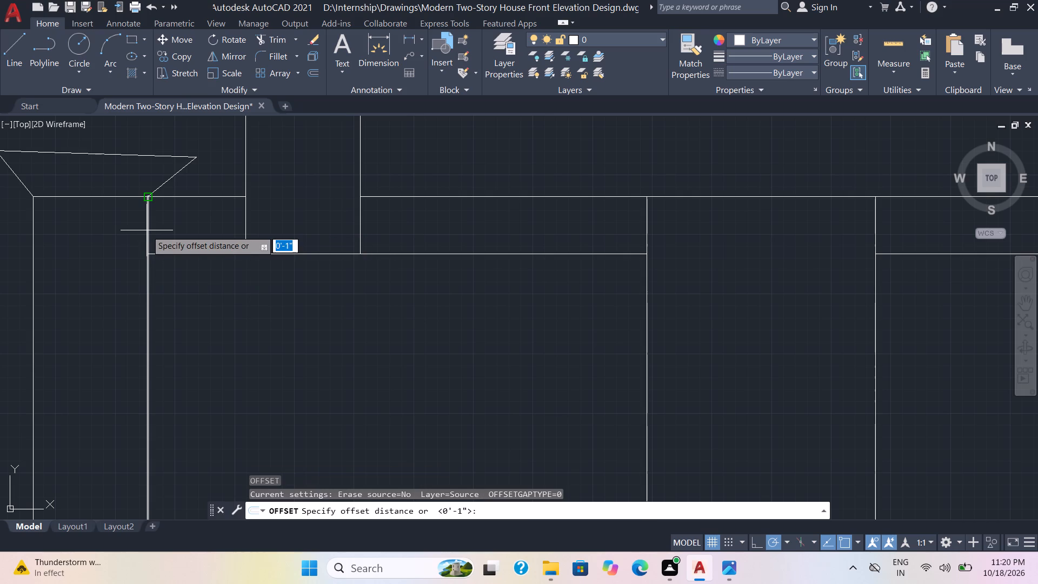
type("1'")
key("Return")
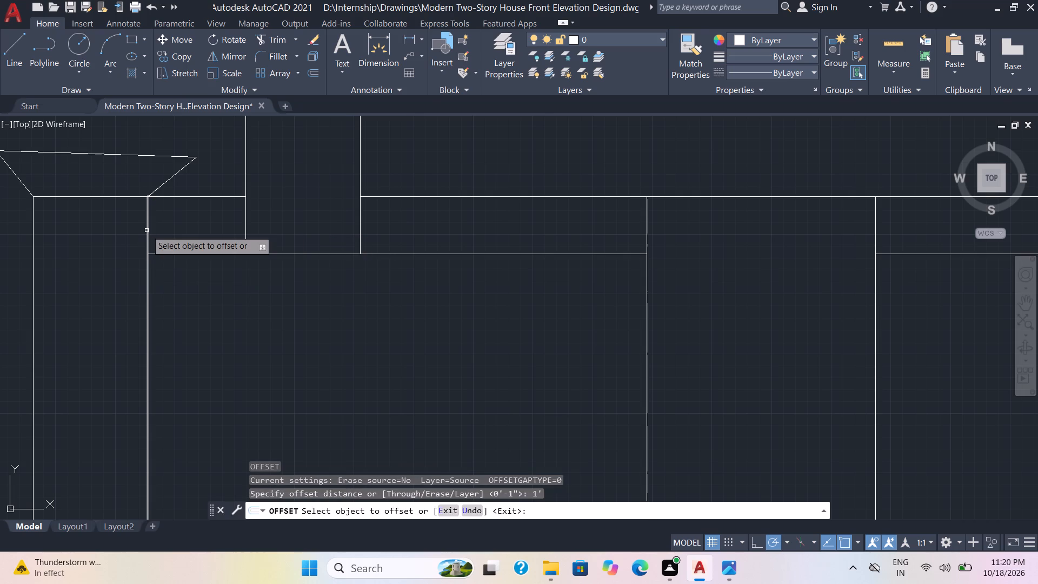
left_click(148, 229)
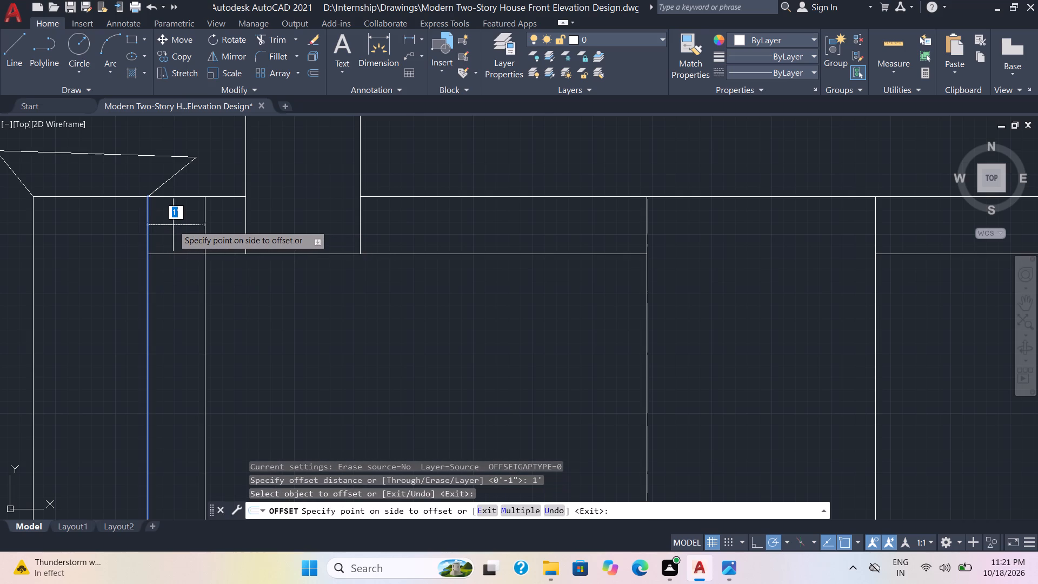
left_click(173, 225)
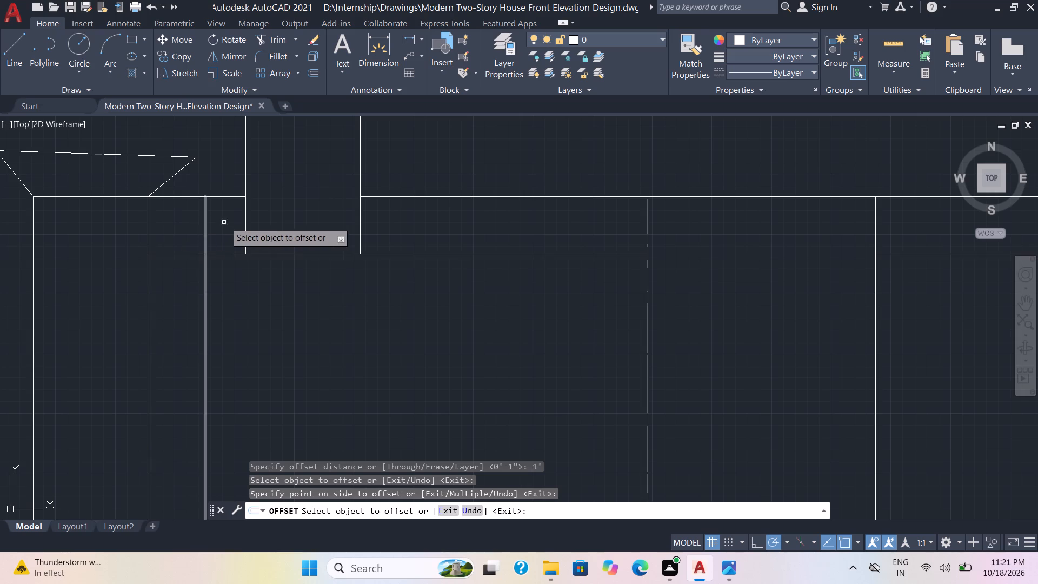
Offset the tall wall's inner vertical line rightward by 1', repeating from each new line until there are four evenly spaced copies.
left_click(359, 232)
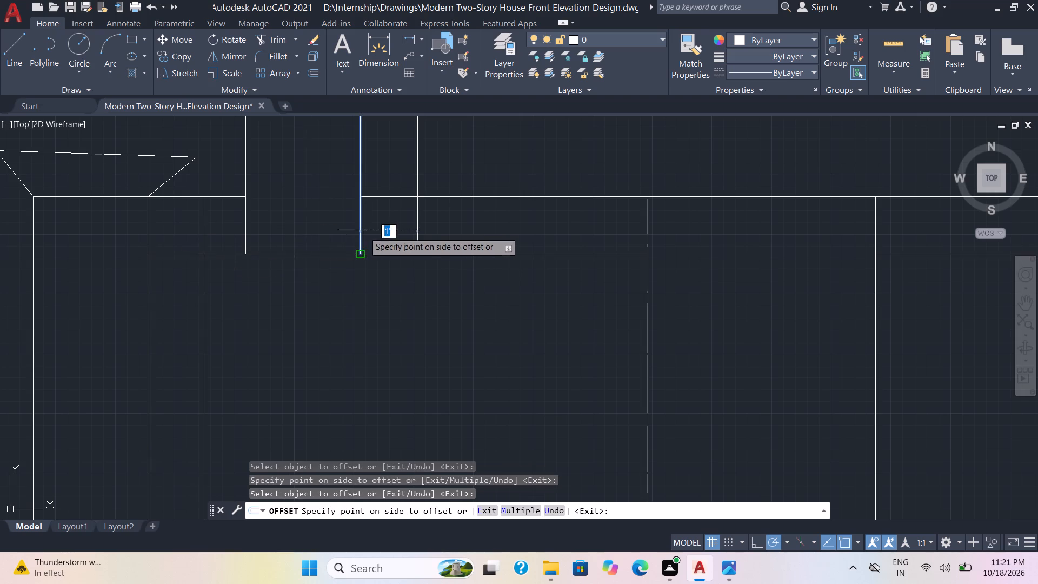
left_click(381, 227)
left_click(416, 223)
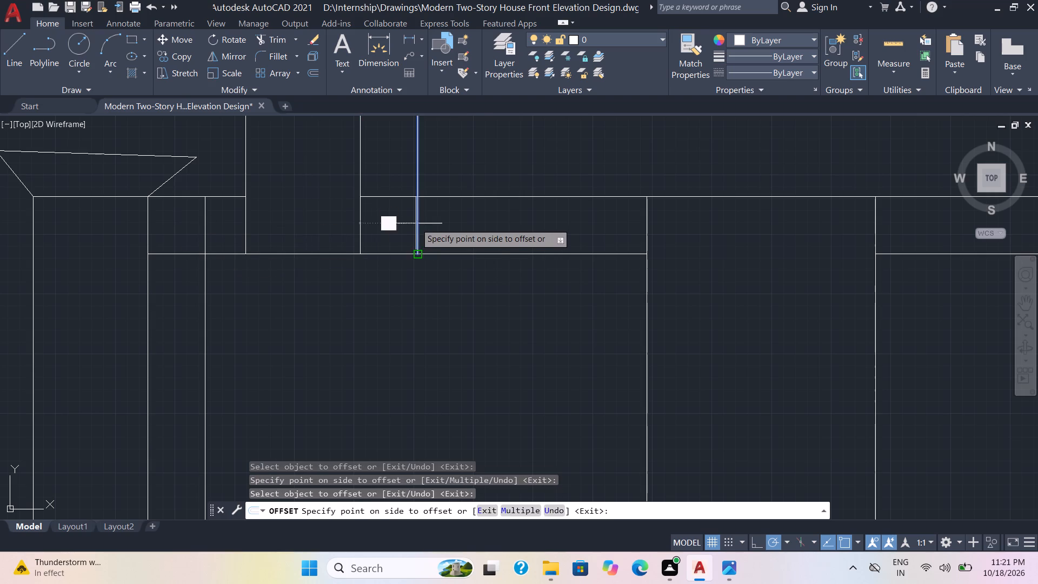
left_click(445, 225)
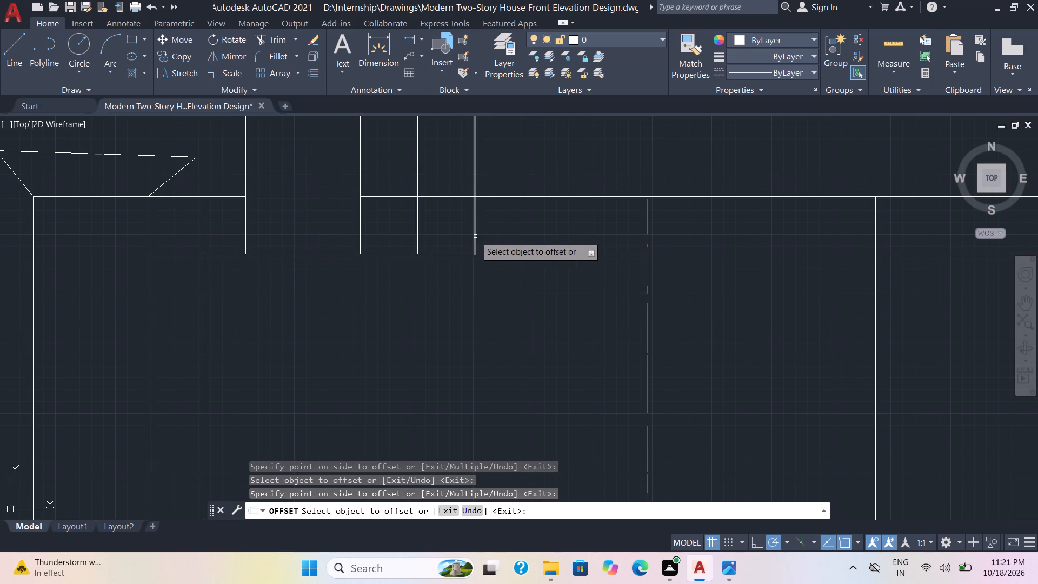
left_click(475, 236)
left_click(498, 236)
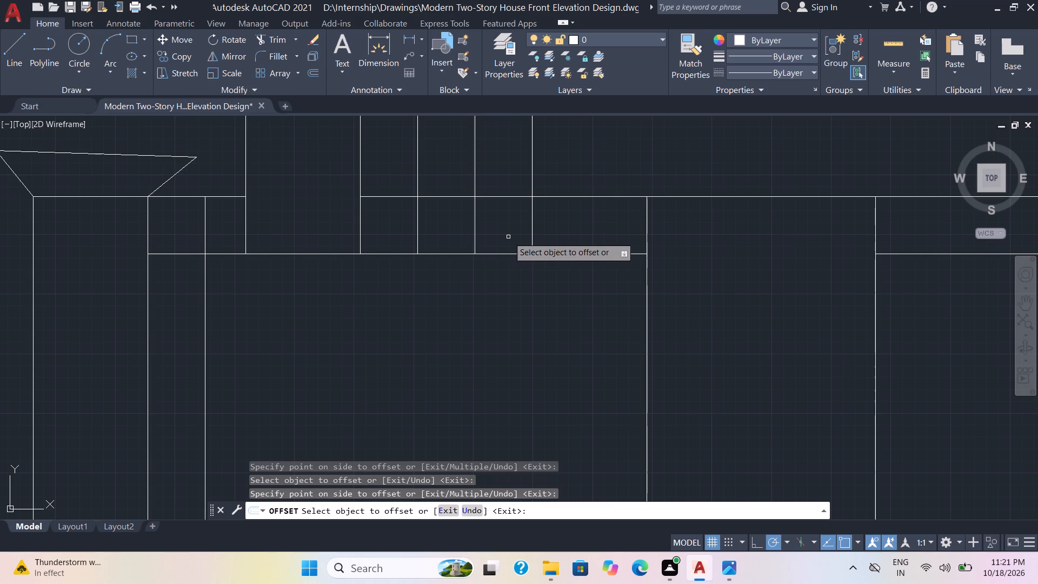
left_click(532, 246)
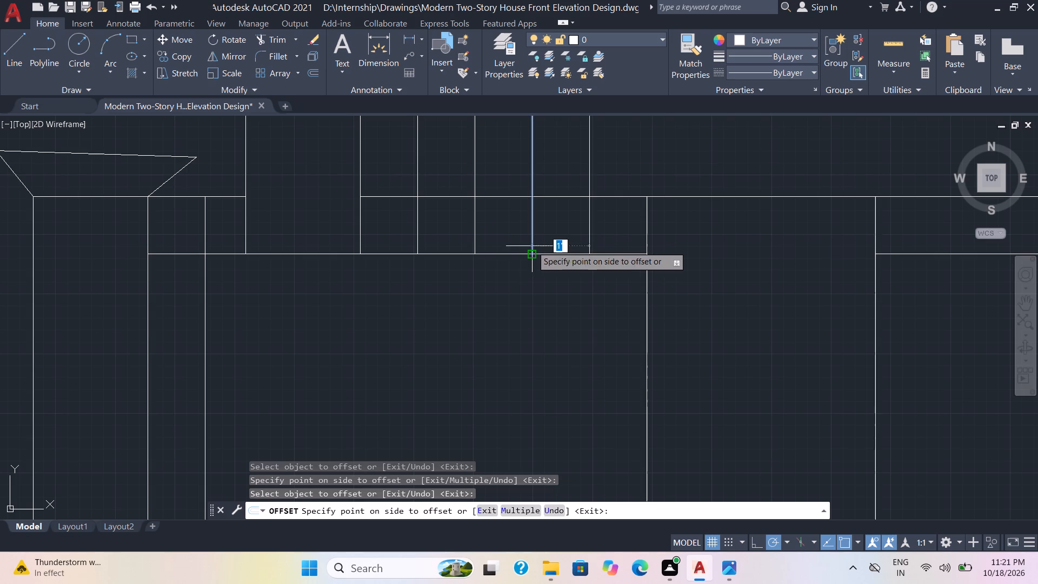
left_click(571, 245)
Offset the left edge of the narrower opening beside the central pillar rightward to make three vertical lines spaced 1' apart.
scroll(815, 288, "down", 1)
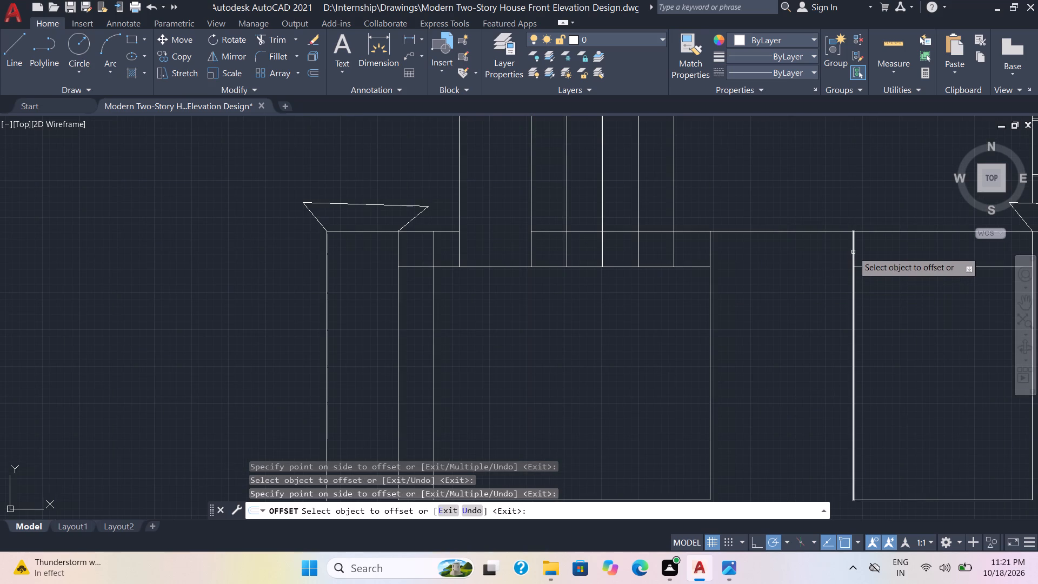
left_click(854, 252)
left_click(870, 250)
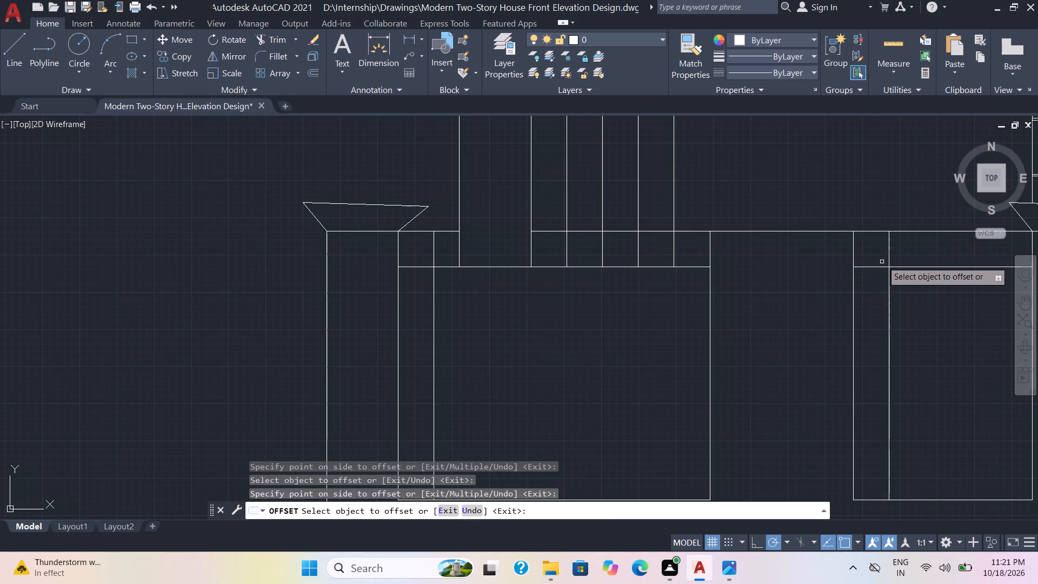
left_click(890, 254)
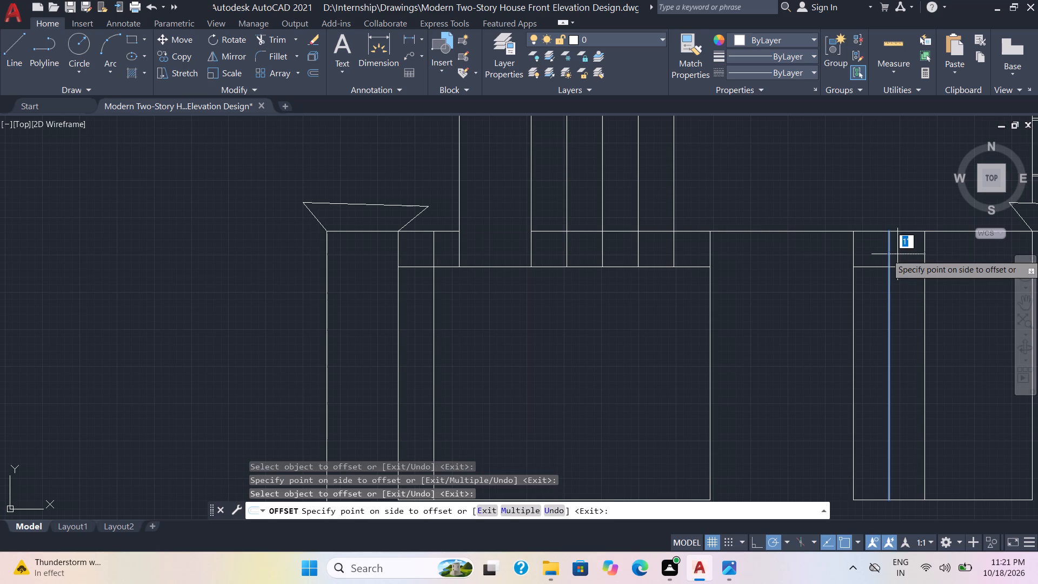
key("m")
key("Return")
scroll(897, 254, "down", 1)
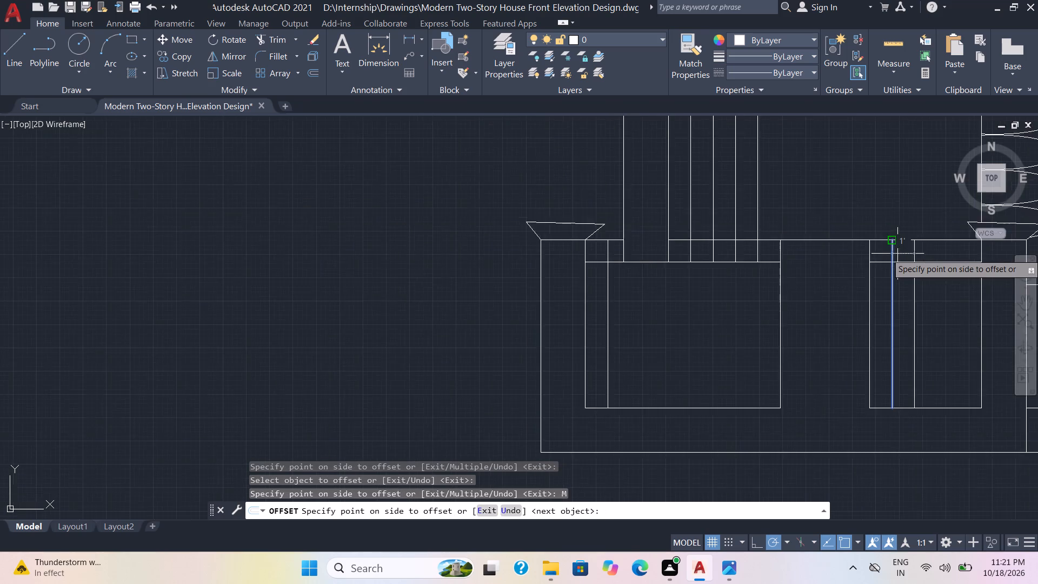
scroll(897, 254, "down", 1)
left_click(923, 288)
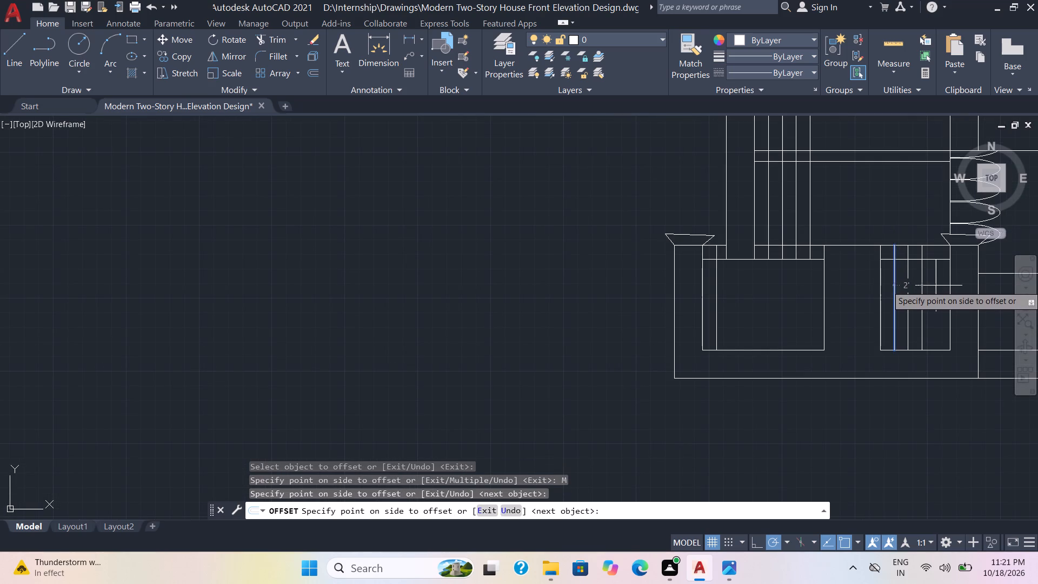
left_click(936, 285)
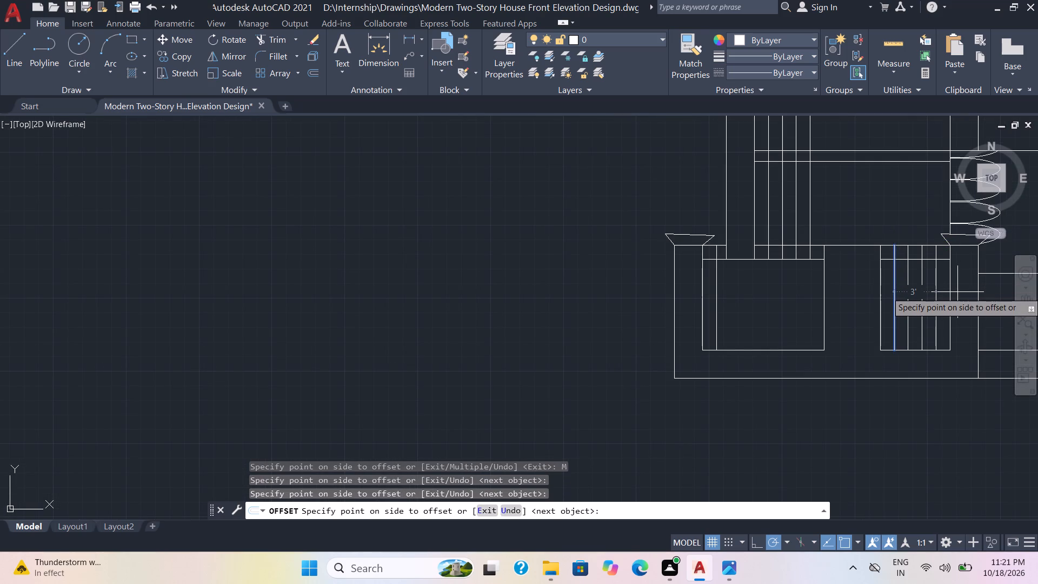
key("Escape")
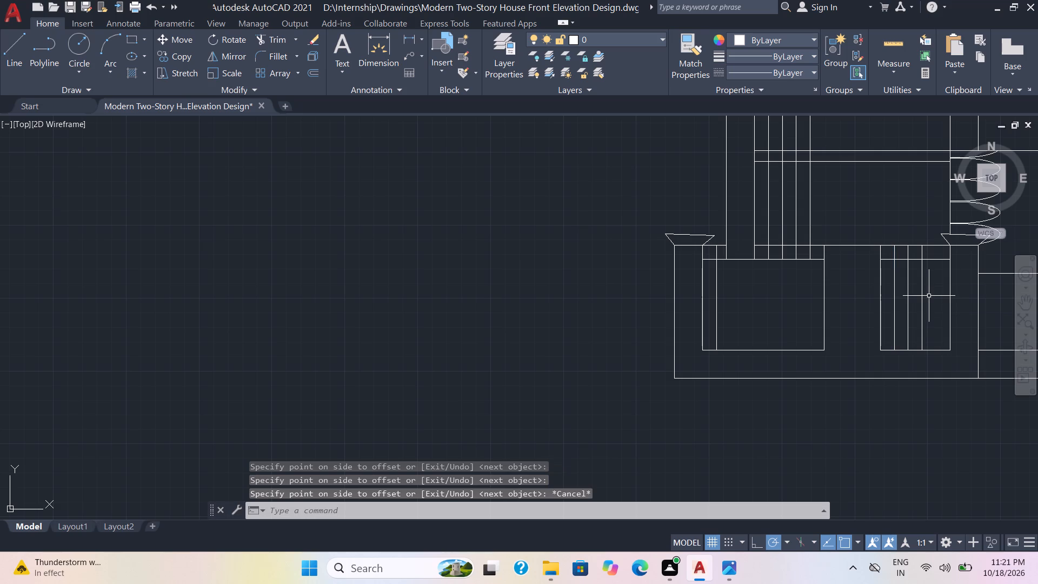
Offset the rightmost of the new vertical lines in the narrower opening another 1' toward the central pillar.
key("o")
key("Return")
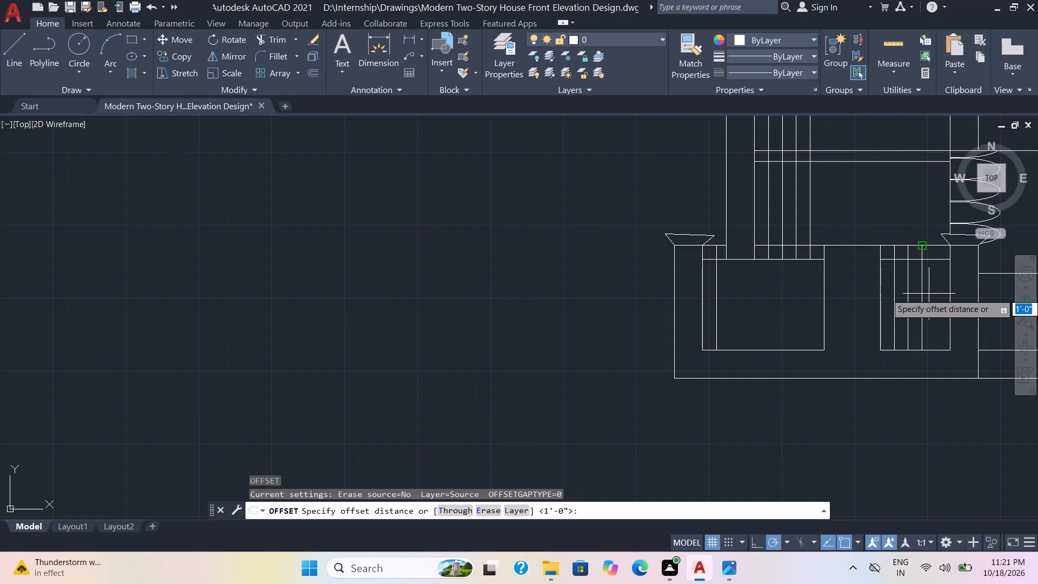
key("Return")
left_click(924, 293)
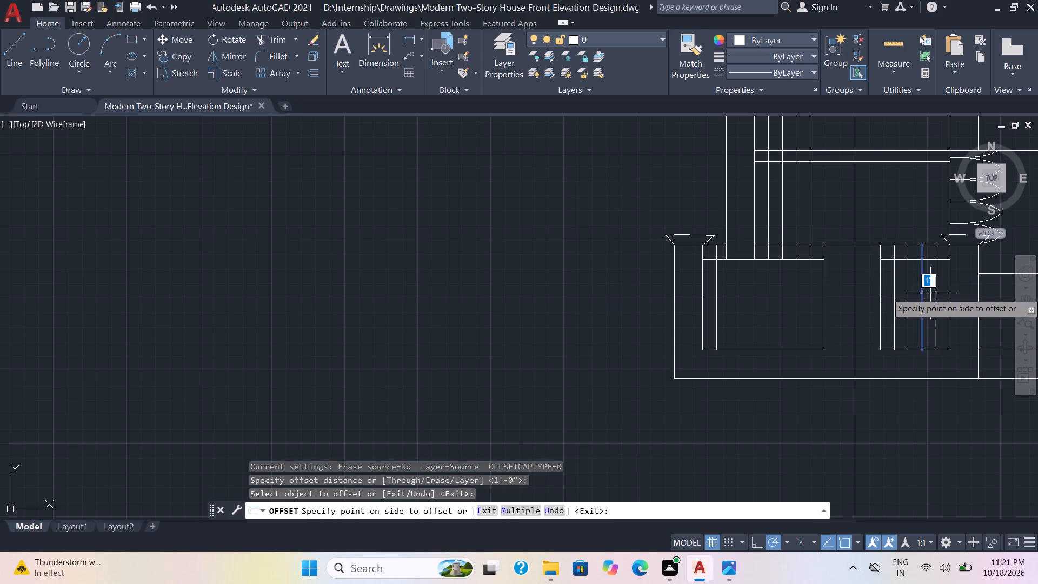
left_click(935, 291)
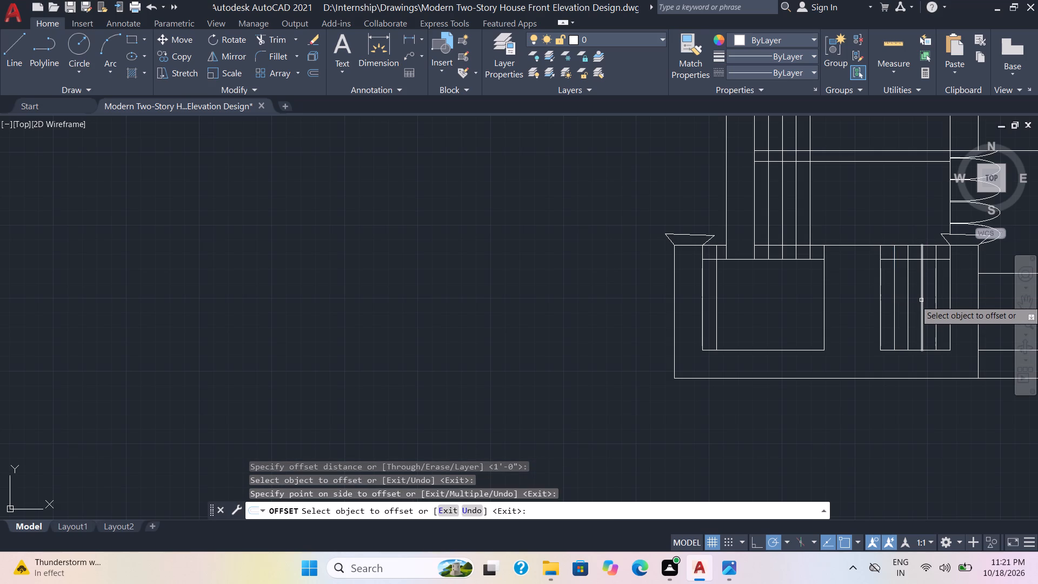
key("Escape")
Trim the offset vertical lines inside both lower openings and above the long horizontal line, leaving only short bars in the narrow band.
type("TR")
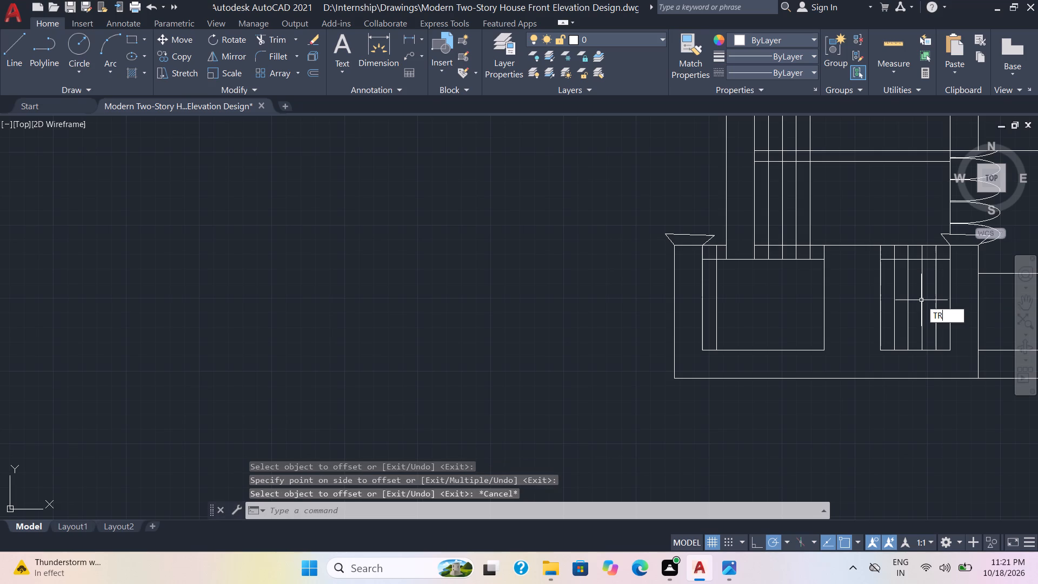
key("Return")
left_click_drag(942, 295, 935, 296)
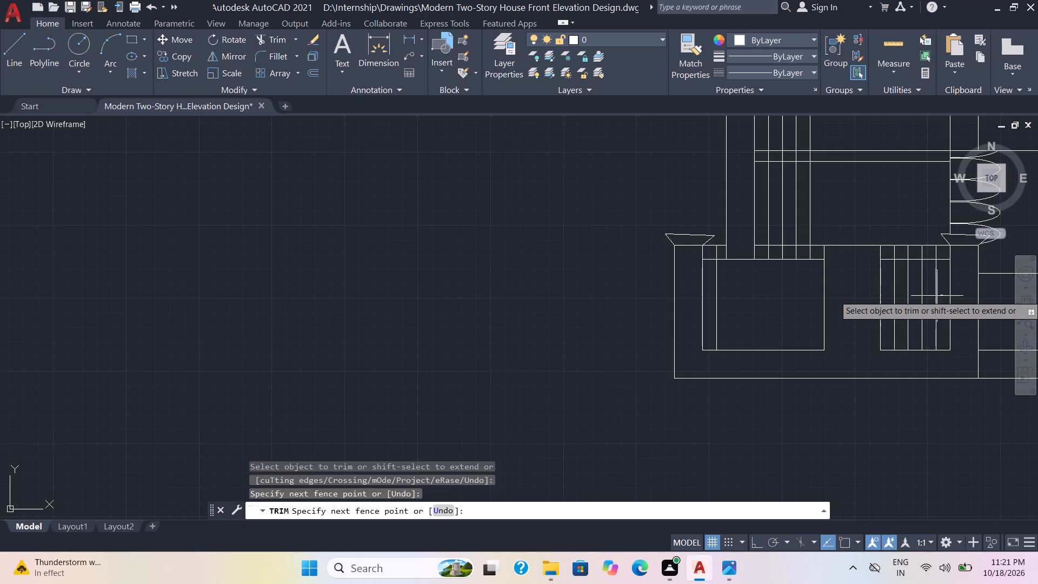
left_click_drag(935, 296, 891, 302)
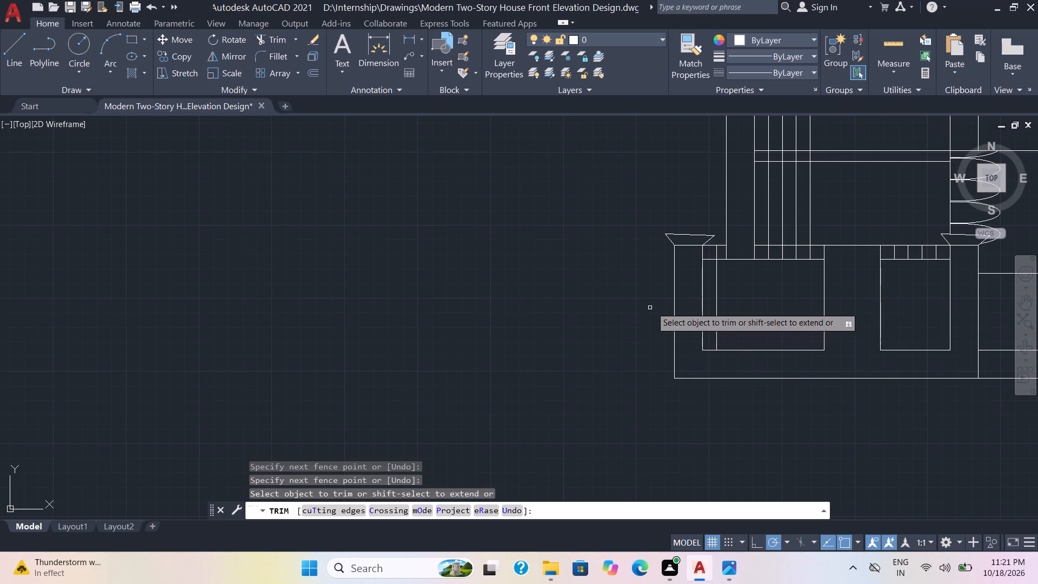
left_click(716, 295)
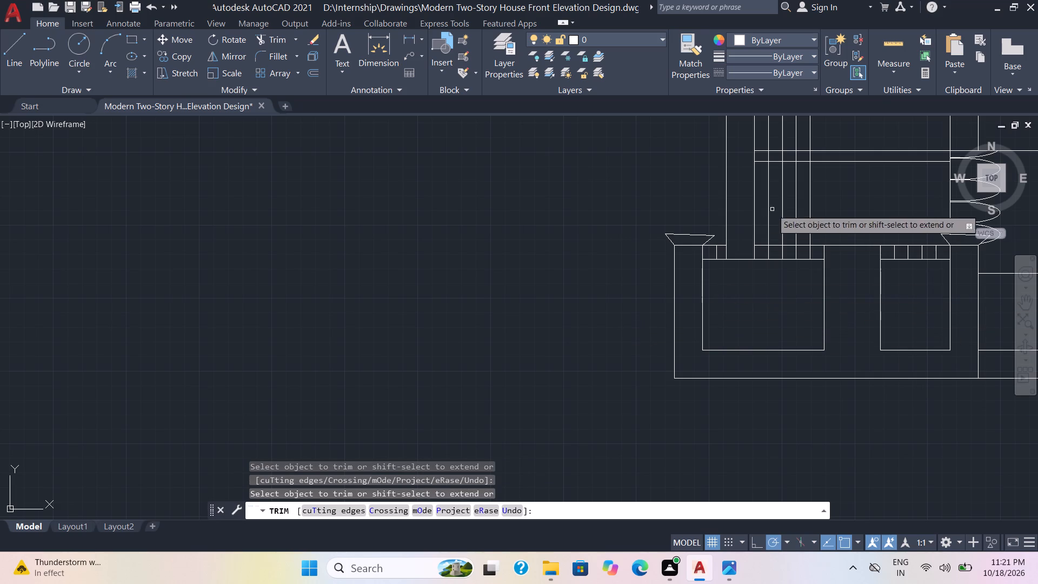
left_click_drag(813, 203, 767, 209)
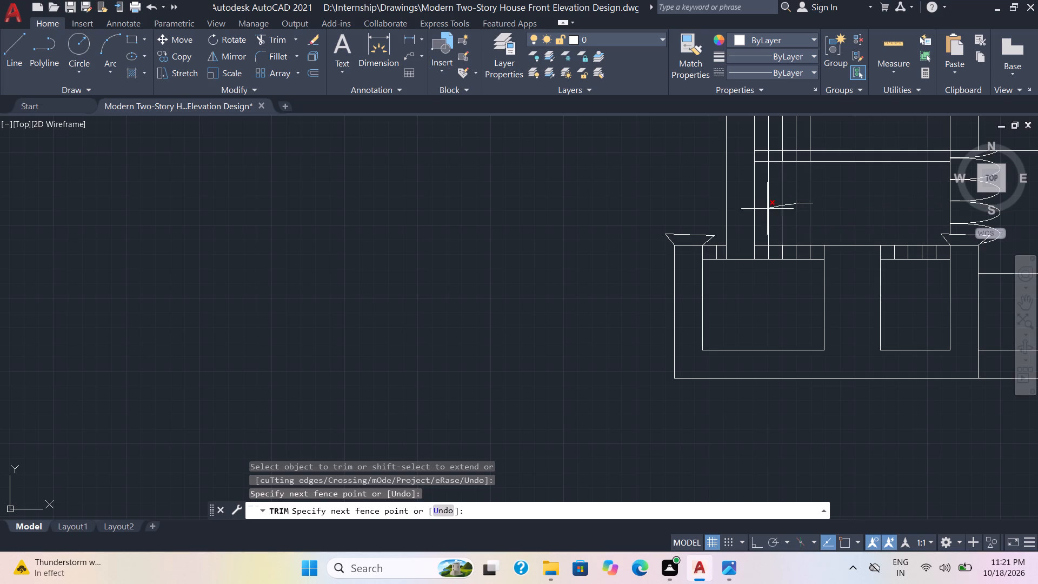
left_click_drag(767, 209, 761, 210)
key("Escape")
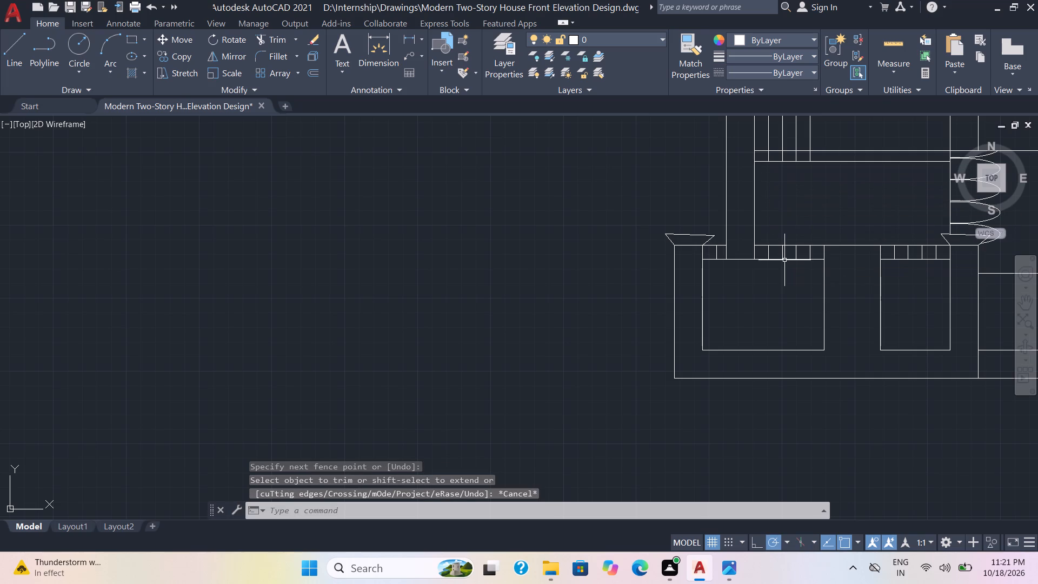
Erase the four leftover vertical line segments on the upper wall above the double horizontal lines.
left_click(769, 137)
left_click(782, 132)
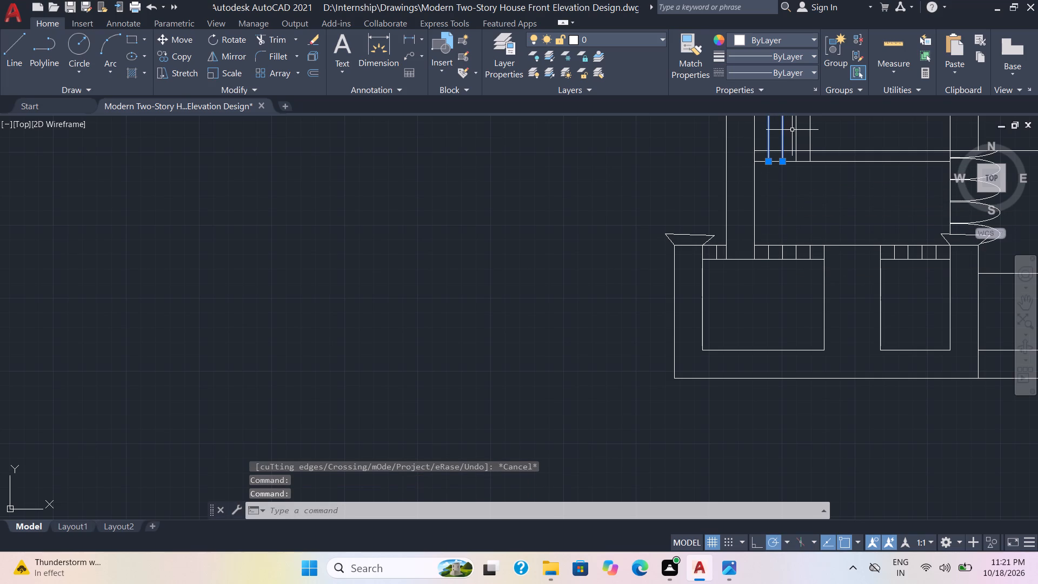
left_click(795, 129)
left_click(809, 128)
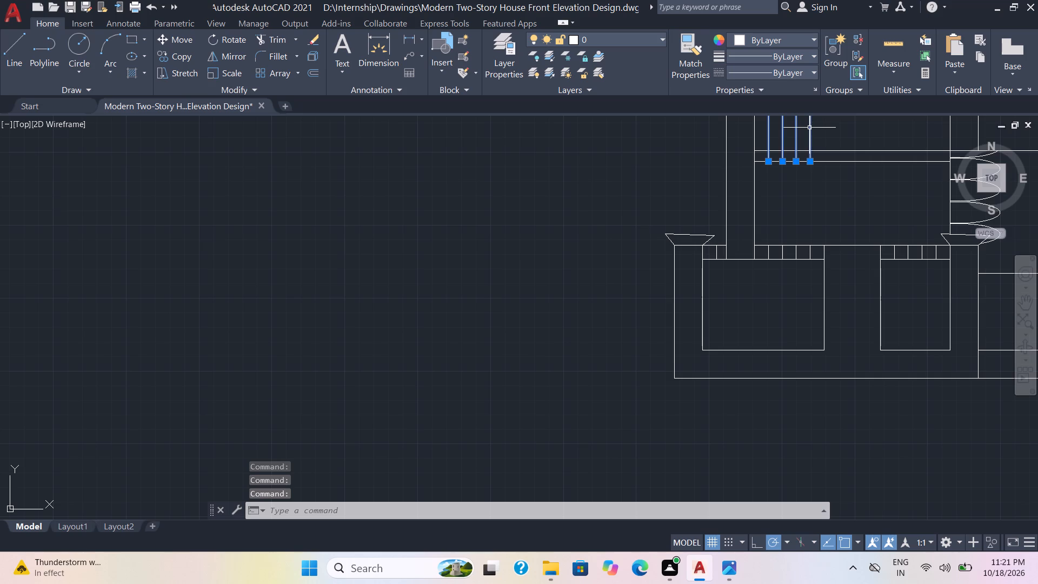
key("Delete")
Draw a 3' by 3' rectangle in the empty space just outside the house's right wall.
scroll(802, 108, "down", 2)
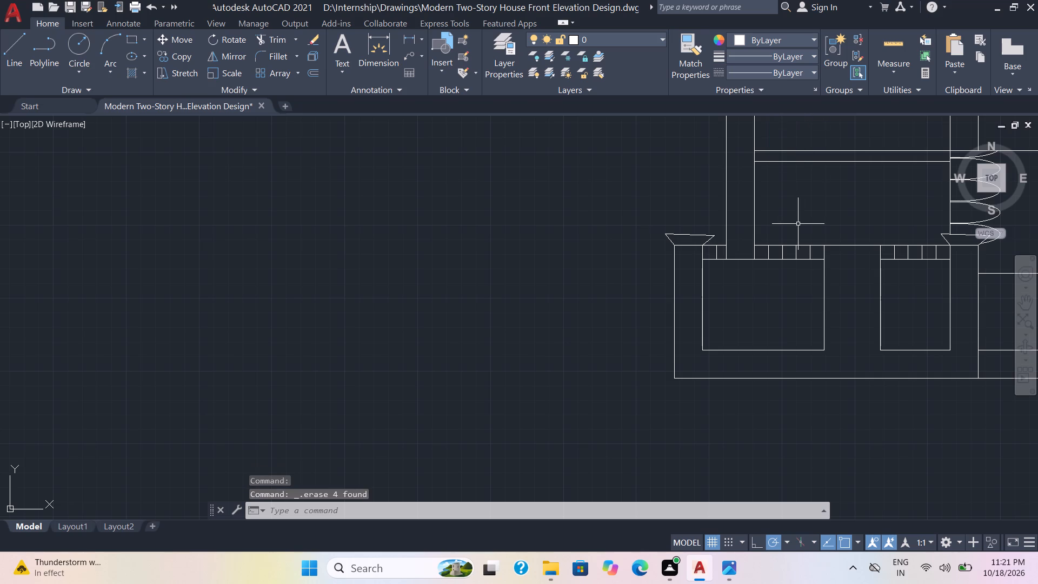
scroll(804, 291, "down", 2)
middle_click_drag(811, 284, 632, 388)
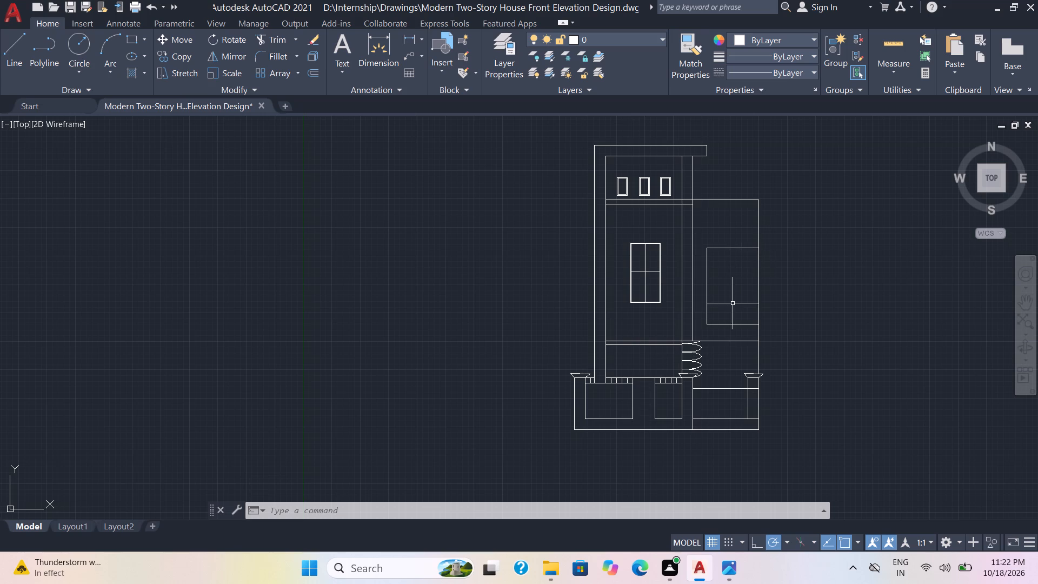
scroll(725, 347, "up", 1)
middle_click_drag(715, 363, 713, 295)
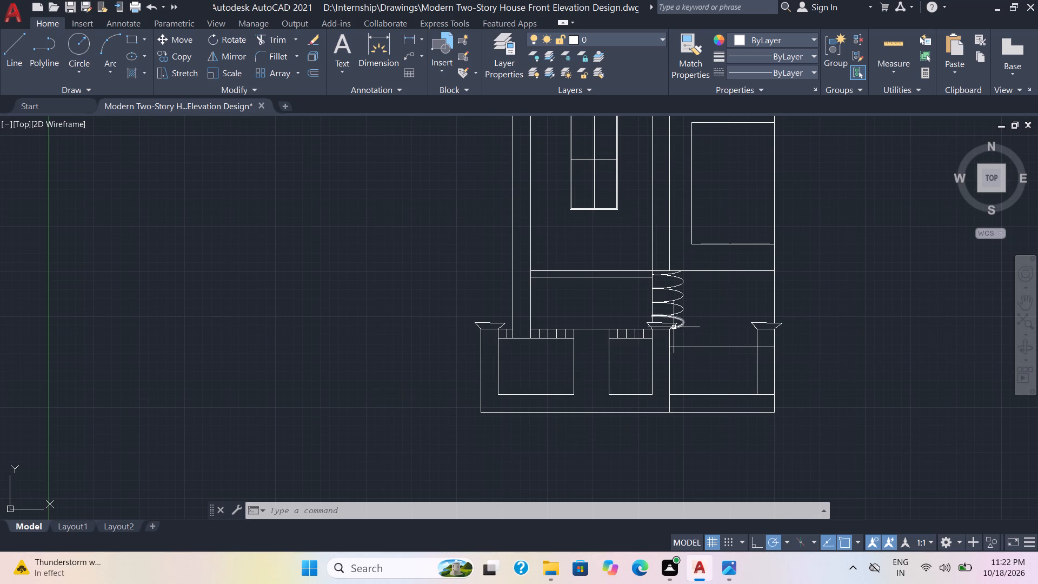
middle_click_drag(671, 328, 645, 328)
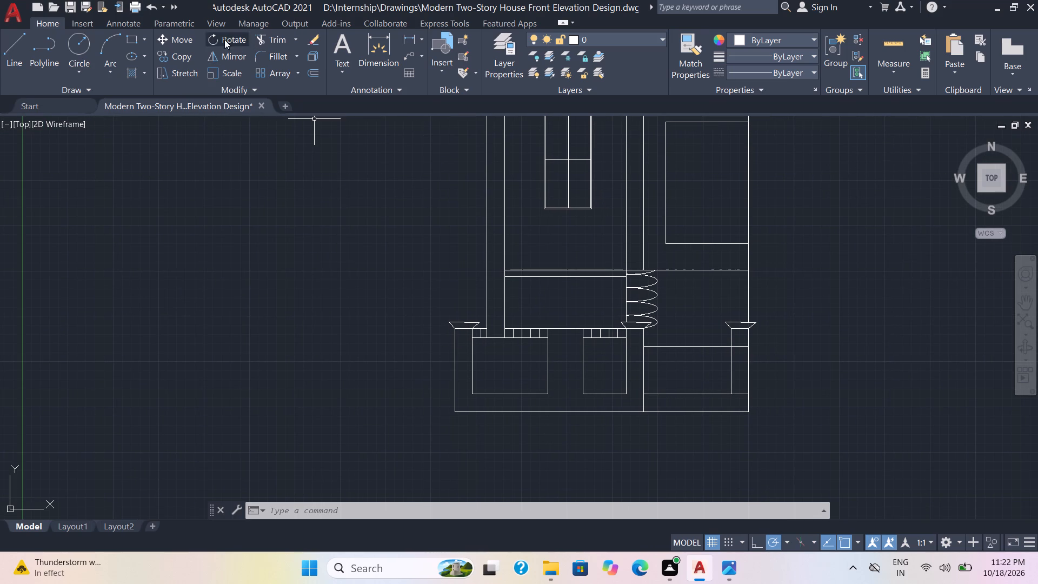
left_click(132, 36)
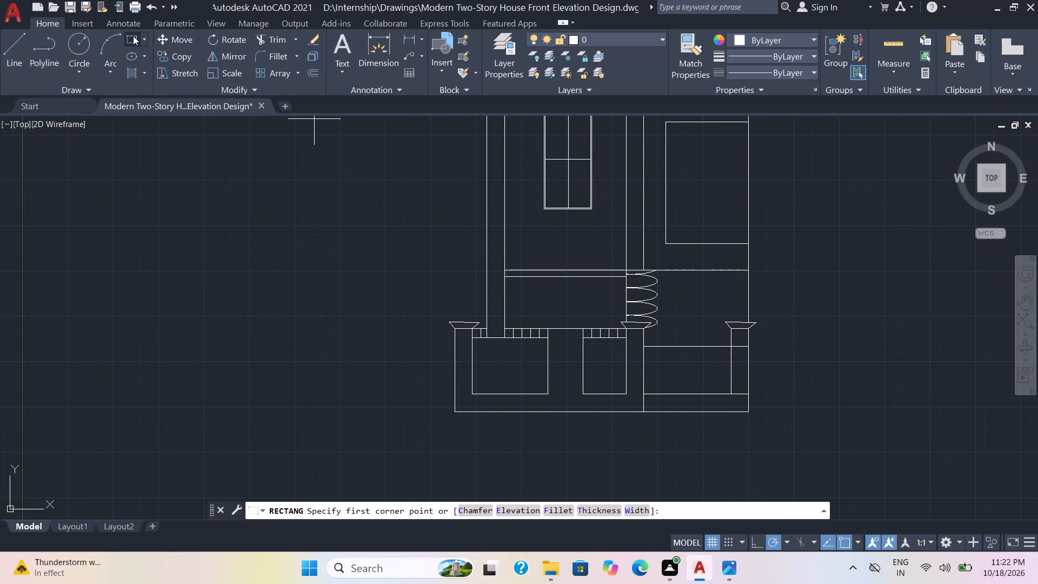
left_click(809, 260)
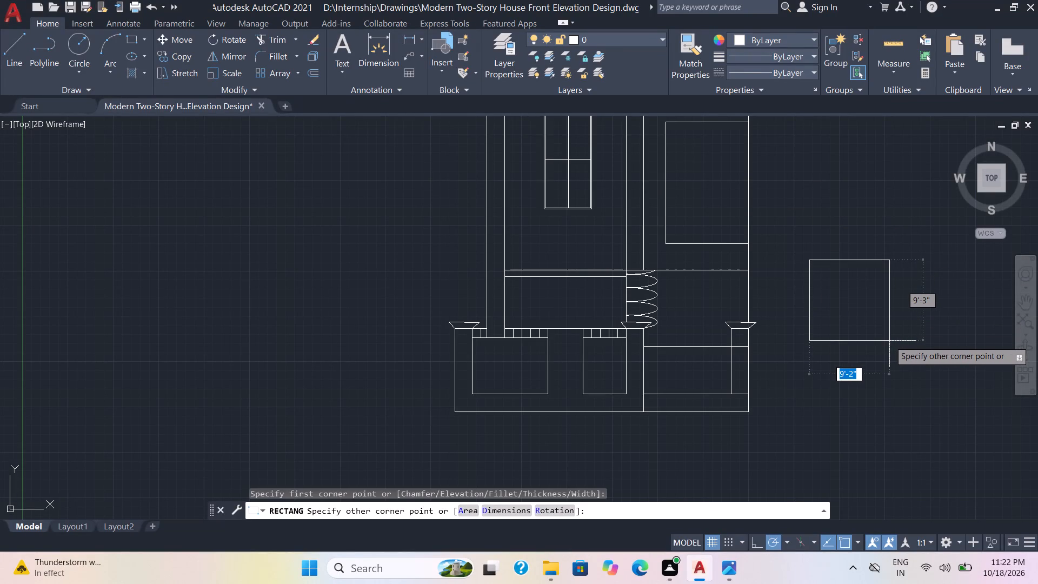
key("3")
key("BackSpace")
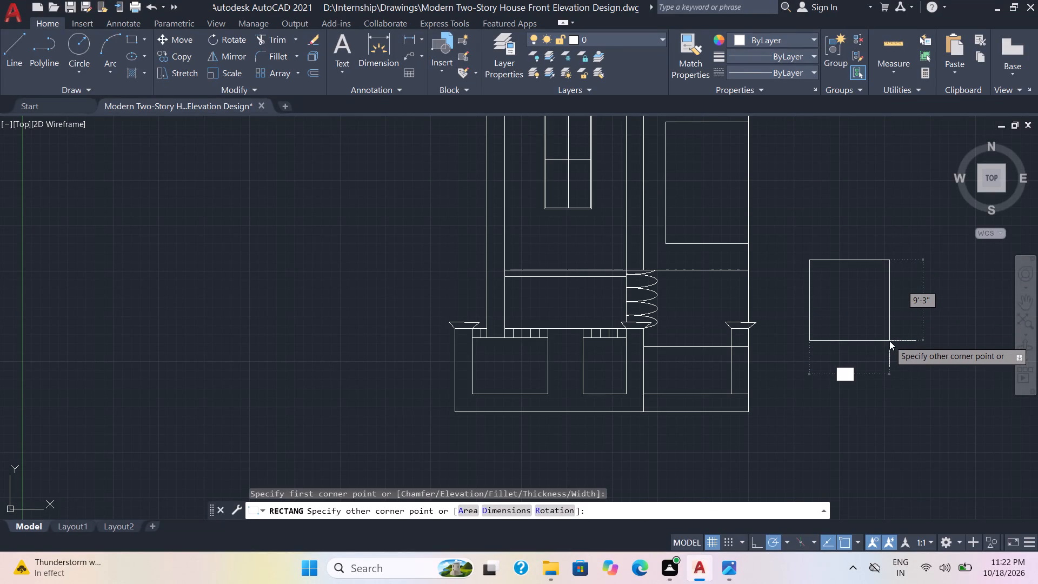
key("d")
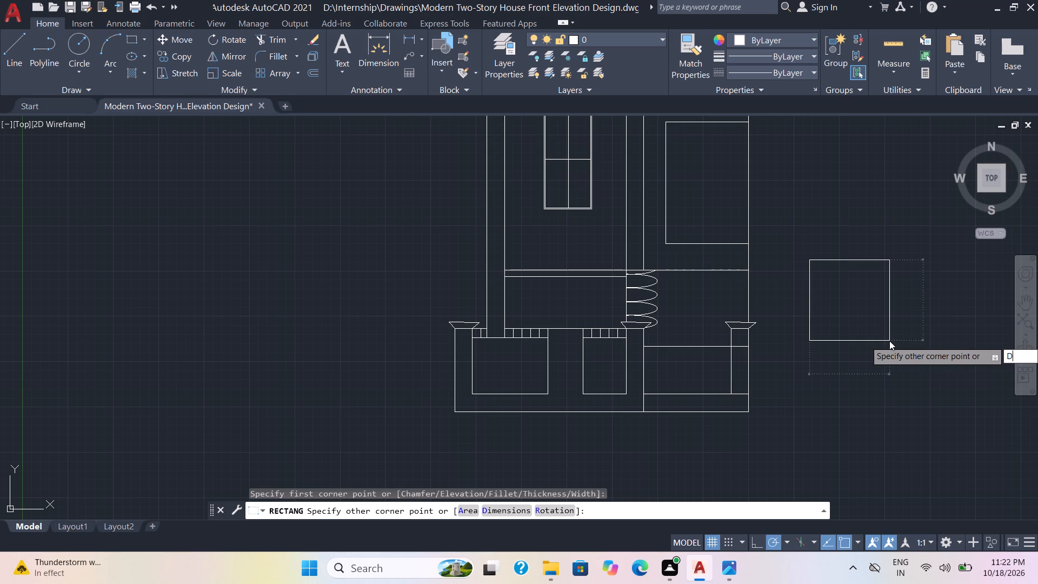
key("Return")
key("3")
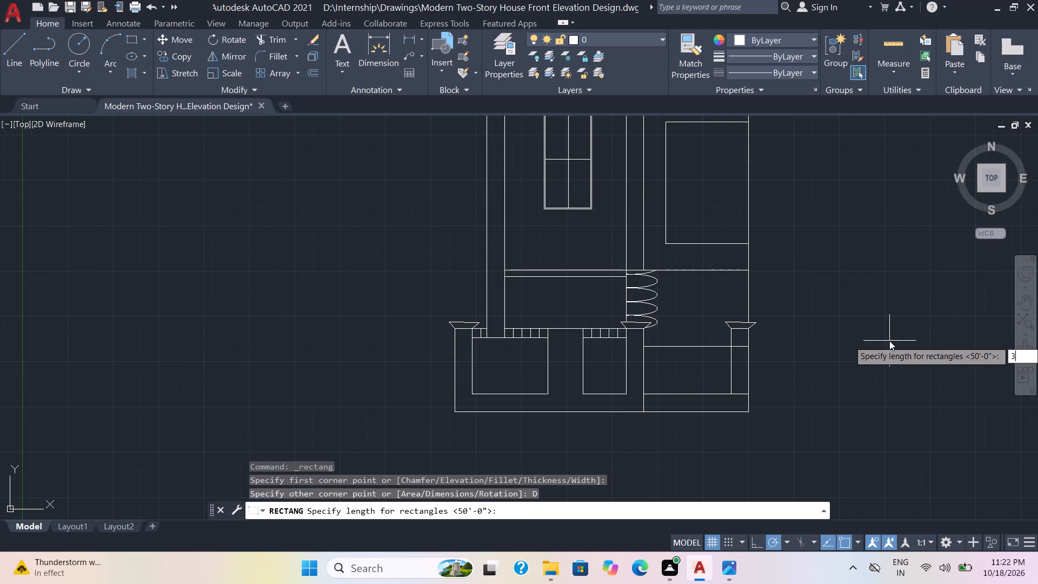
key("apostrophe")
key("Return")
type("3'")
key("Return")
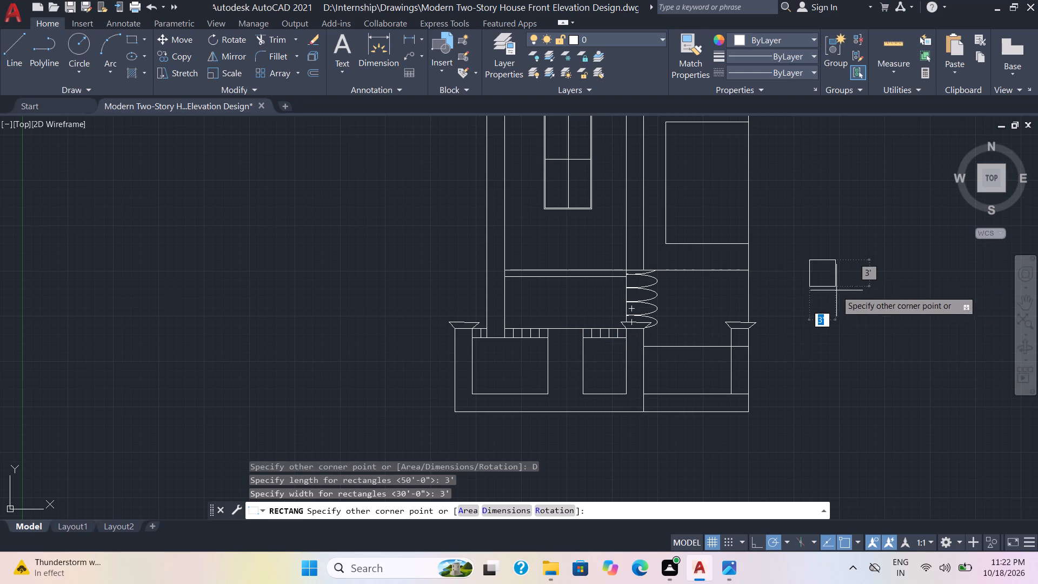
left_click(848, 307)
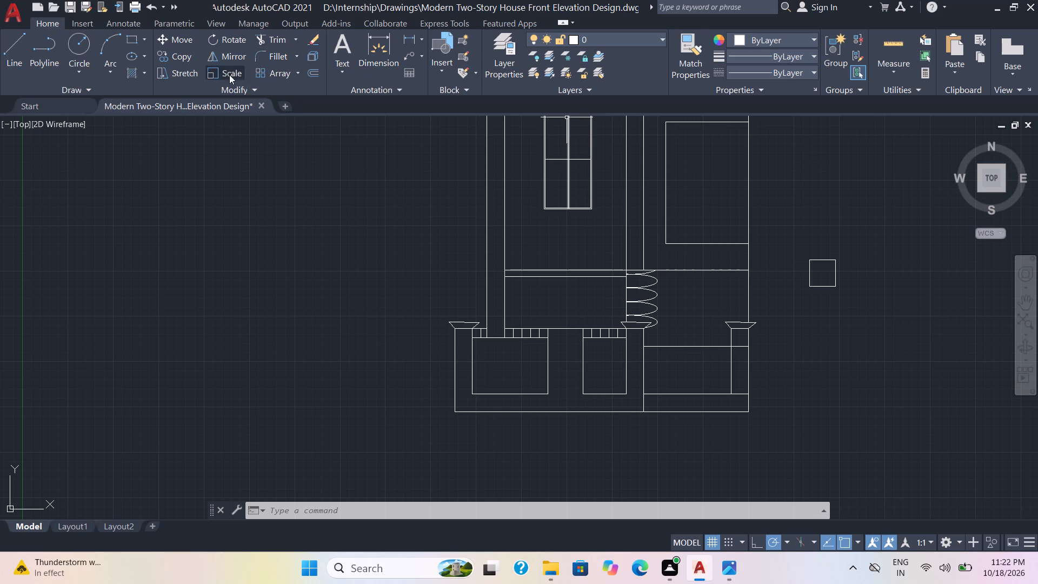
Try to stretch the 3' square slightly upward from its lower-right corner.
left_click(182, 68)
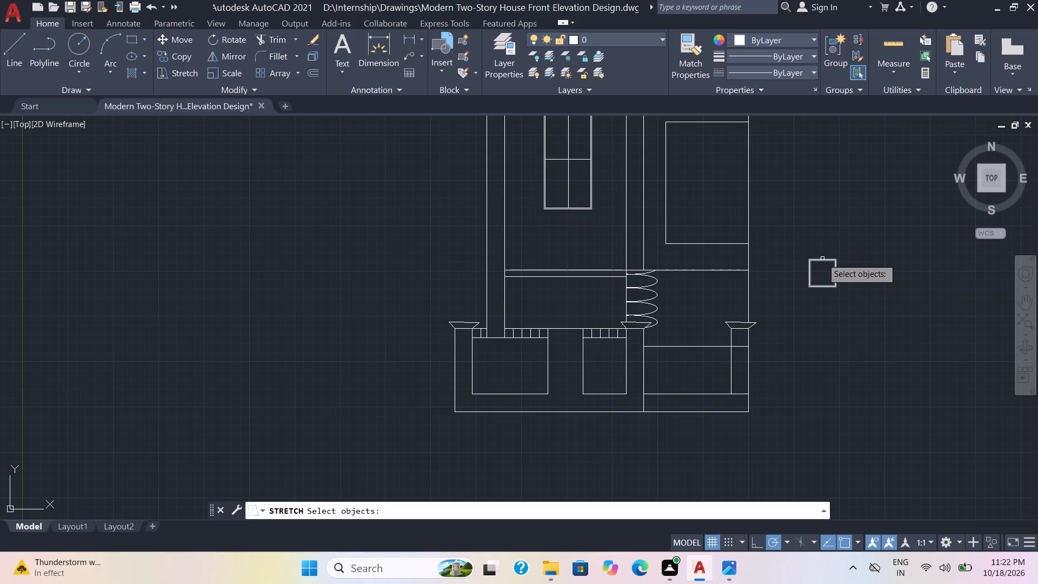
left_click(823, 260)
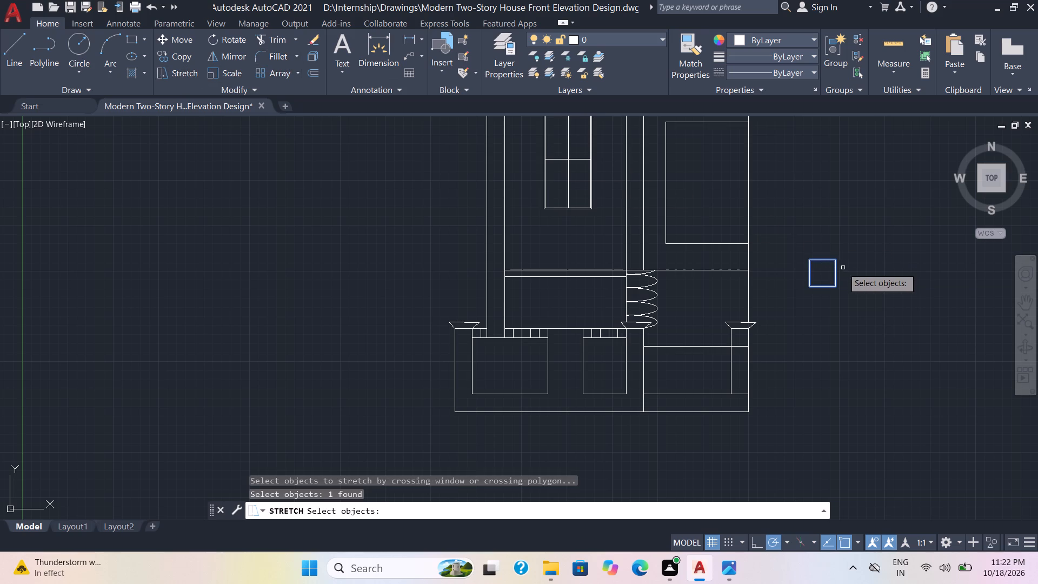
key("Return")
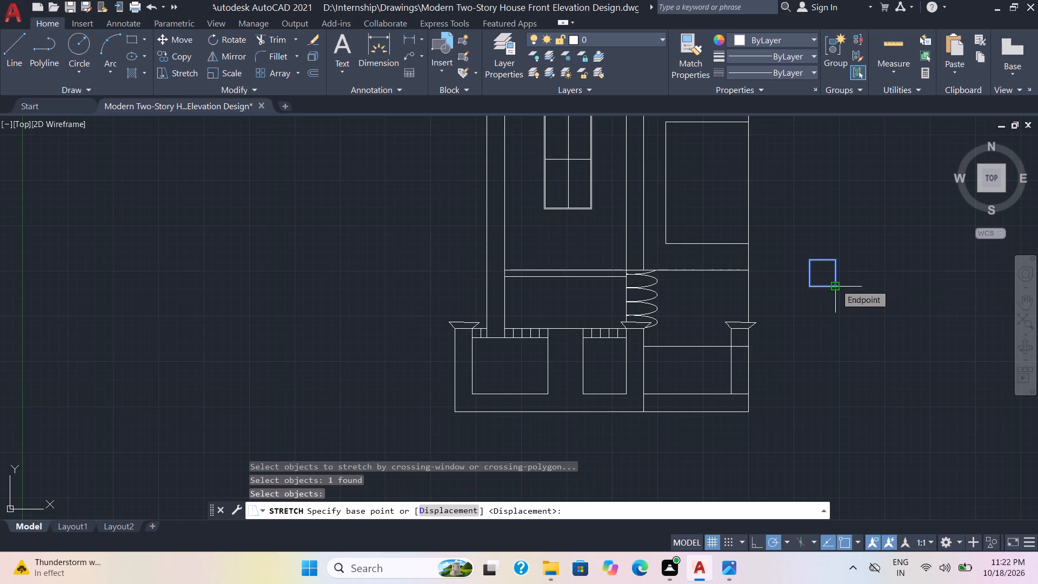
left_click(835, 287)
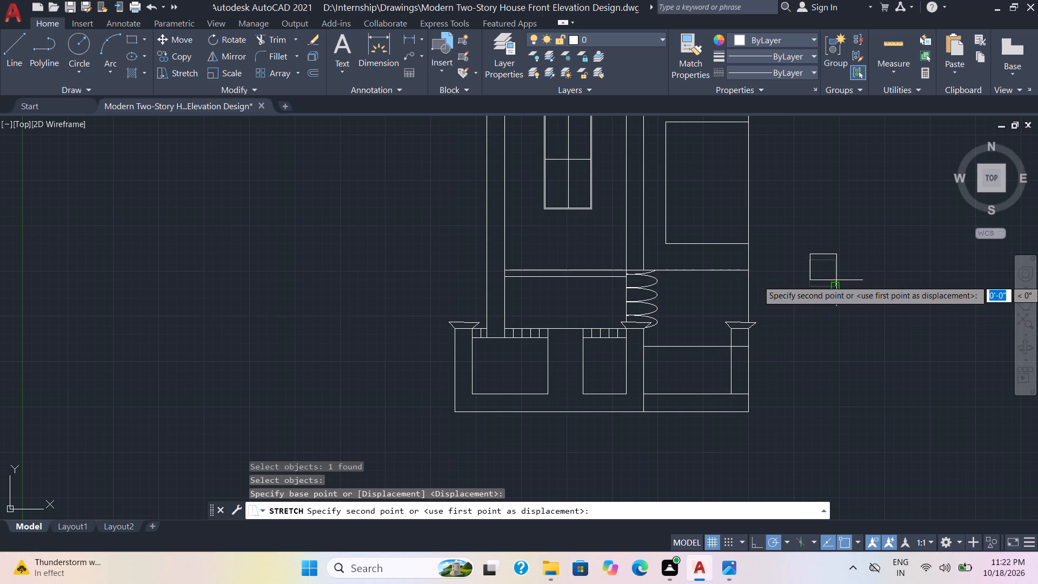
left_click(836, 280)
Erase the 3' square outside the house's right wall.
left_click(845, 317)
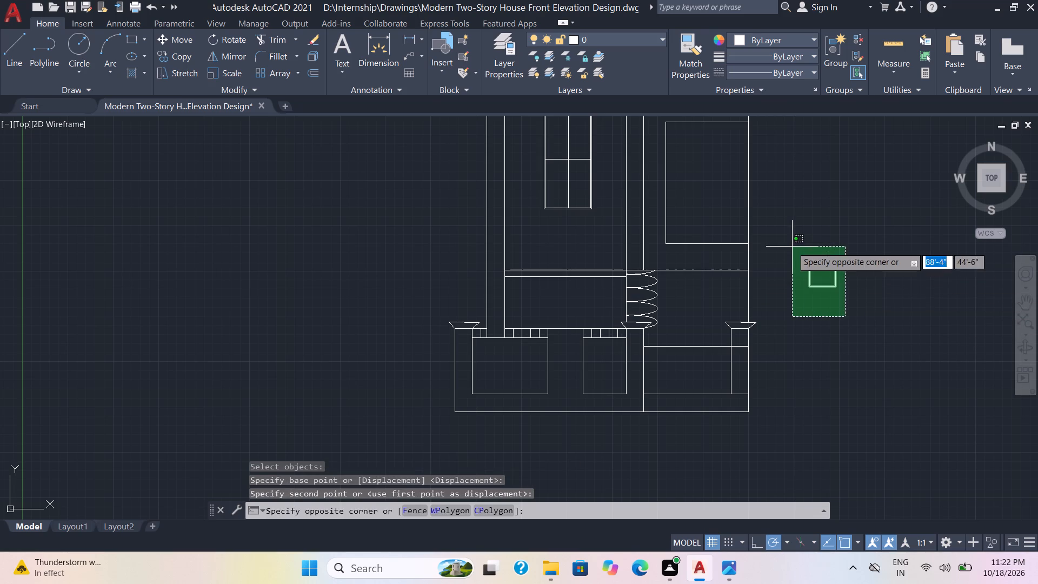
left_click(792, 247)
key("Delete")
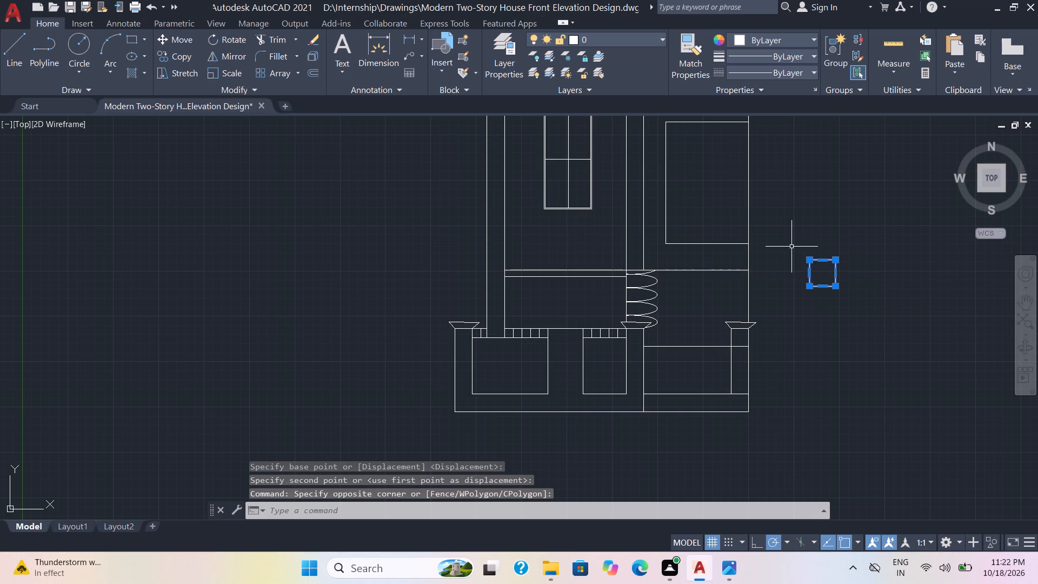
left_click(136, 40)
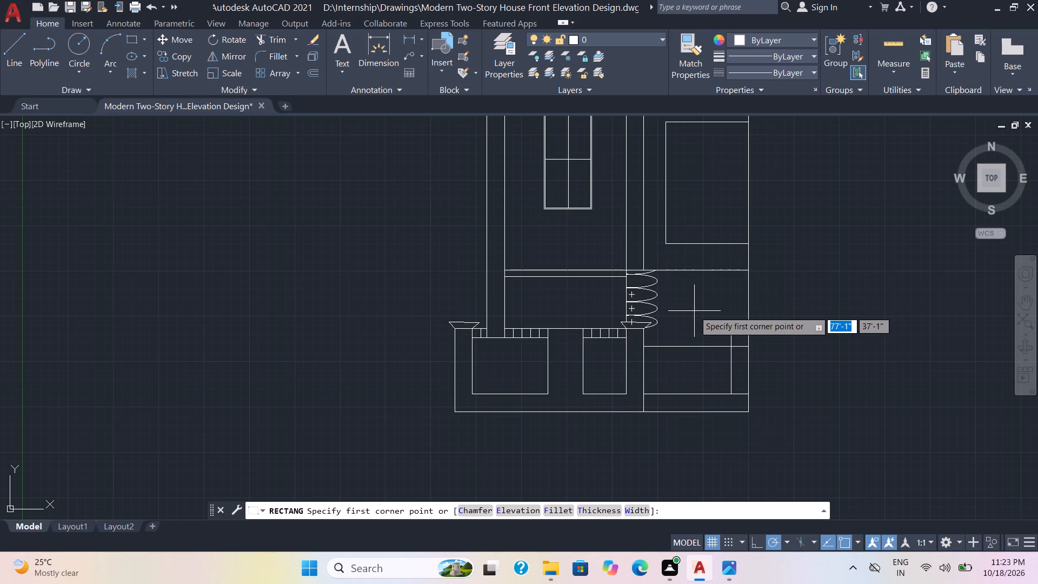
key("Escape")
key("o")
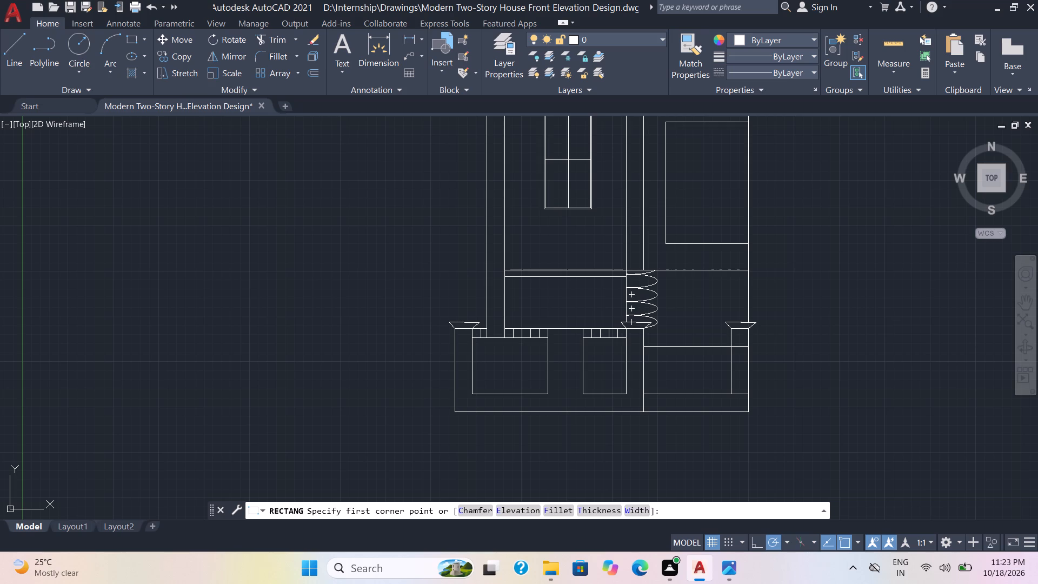
Measure the lower-right wall opening between the central and right pillars.
left_click(887, 42)
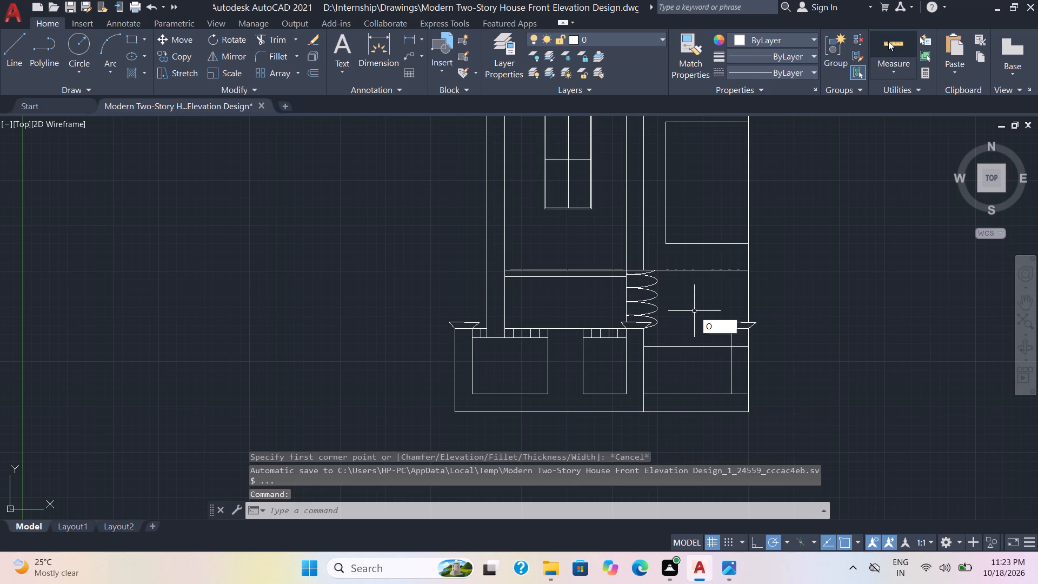
left_click(896, 44)
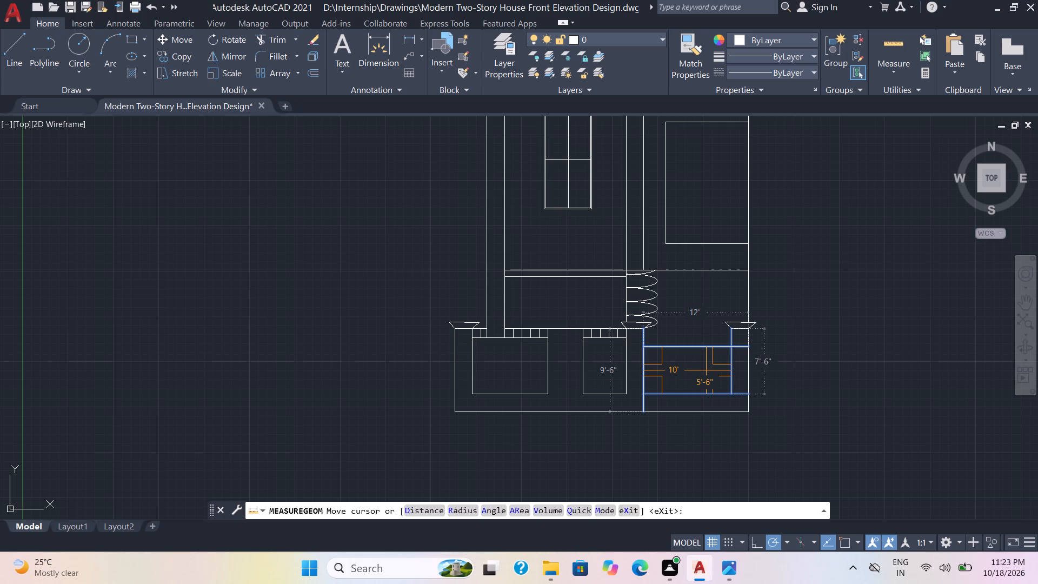
key("Escape")
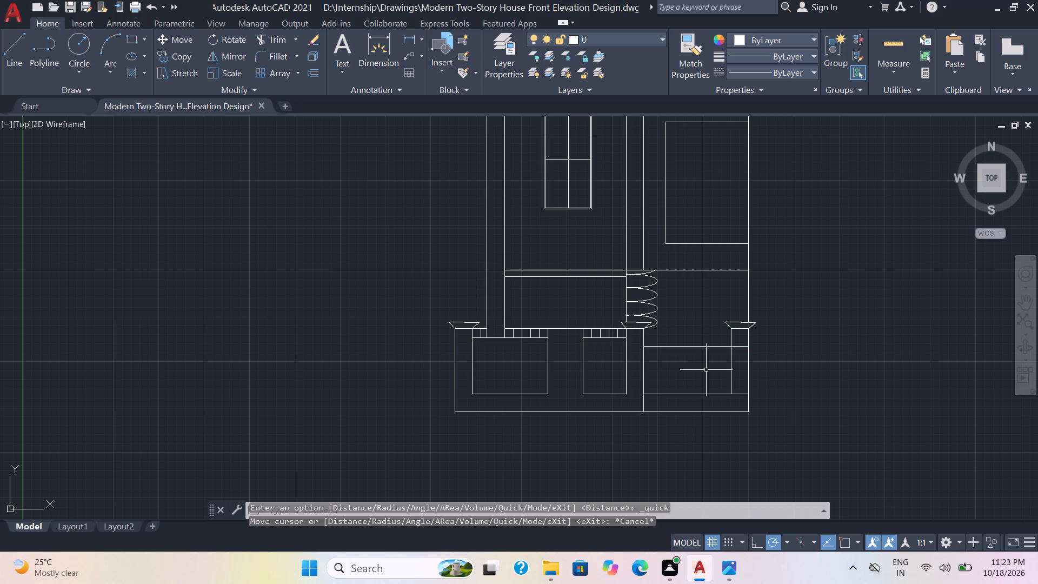
Offset the right pillar's inner edge 5' leftward to make a vertical centre line in the lower-right opening.
key("o")
key("Return")
key("5")
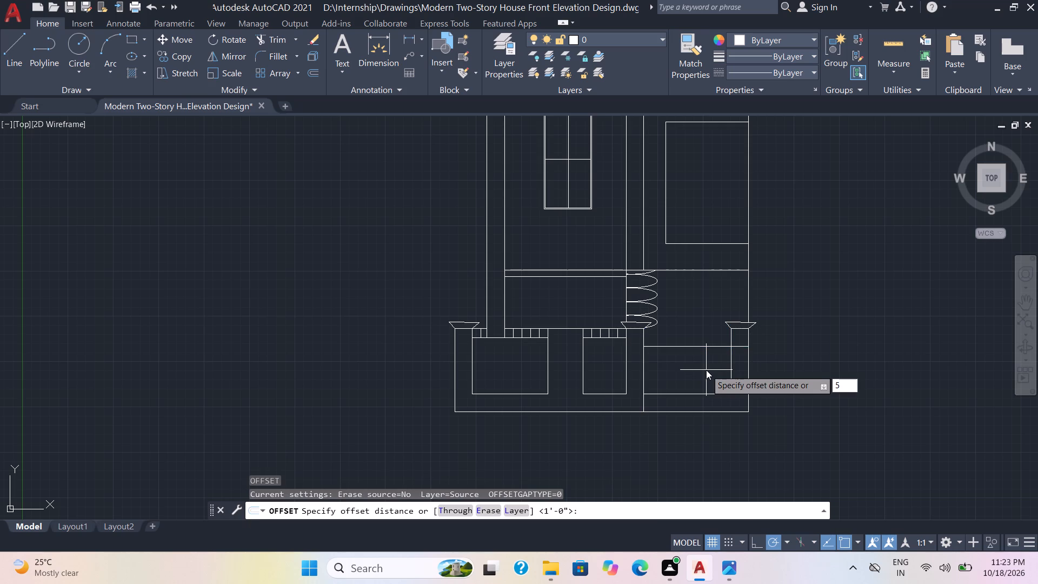
key("apostrophe")
key("Return")
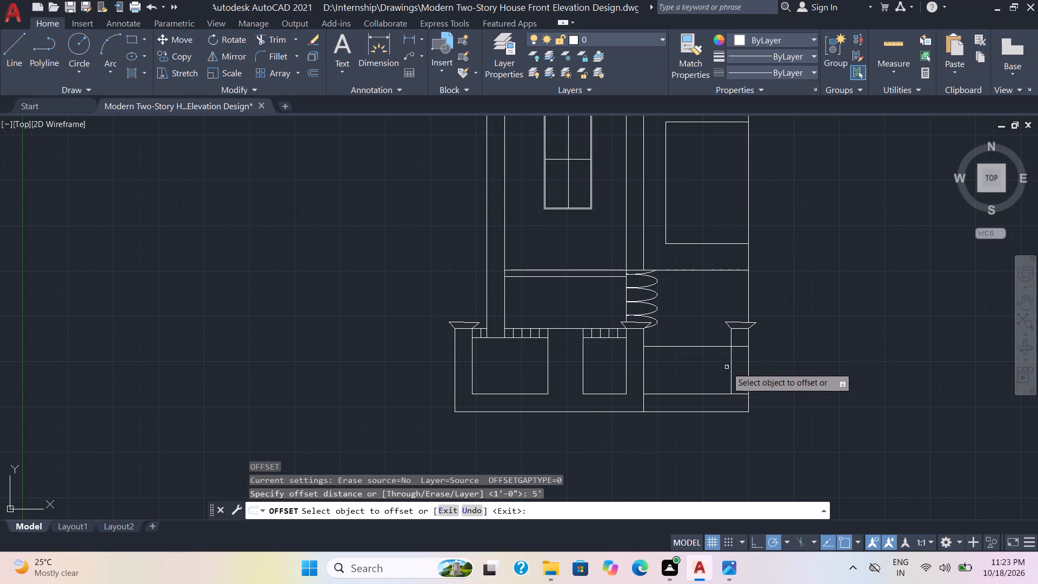
left_click(730, 367)
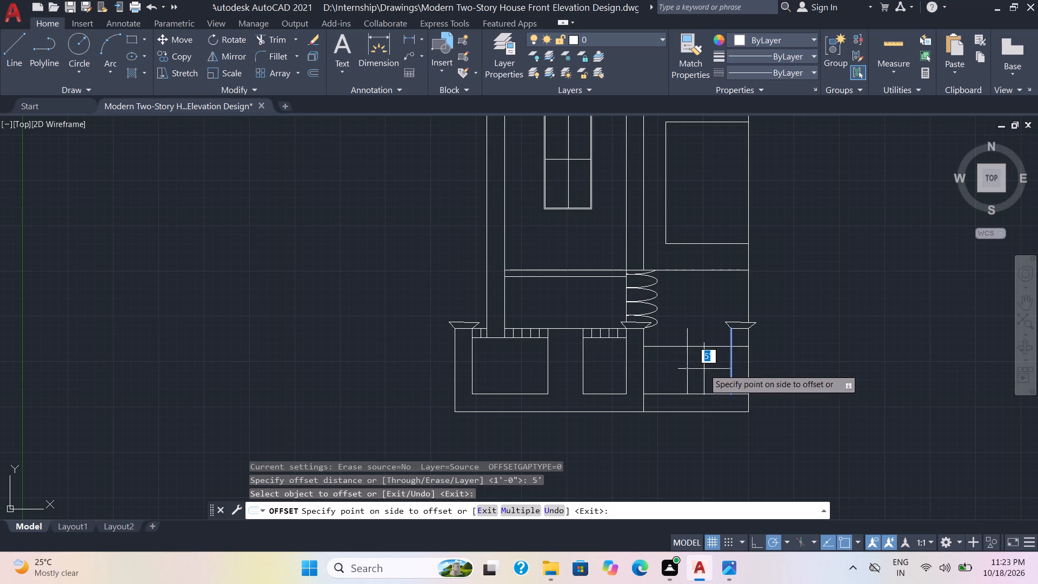
left_click(704, 369)
Offset the vertical centre line in the lower-right opening 2' to each side.
left_click(688, 368)
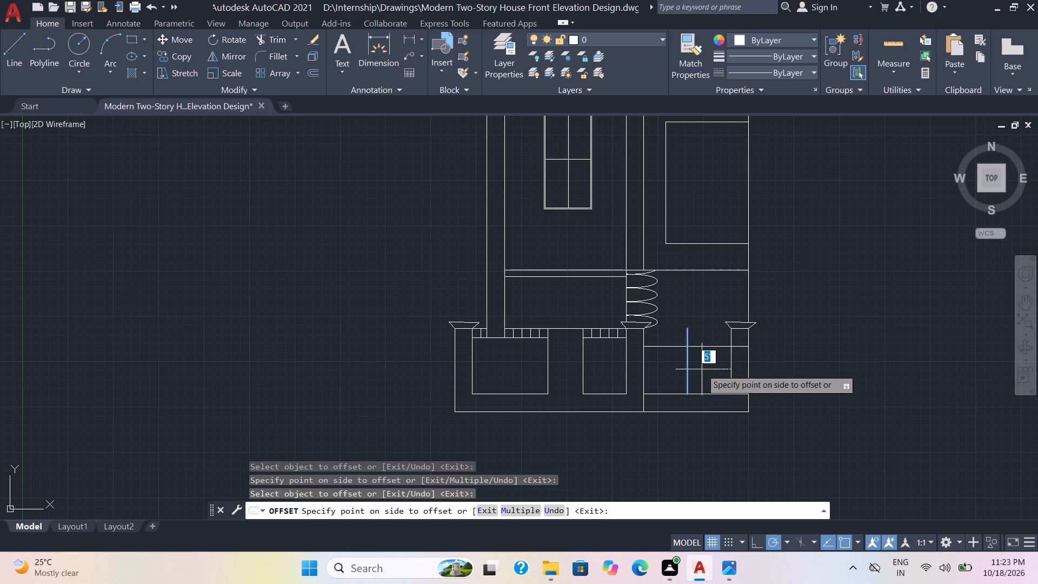
type("2'")
key("Return")
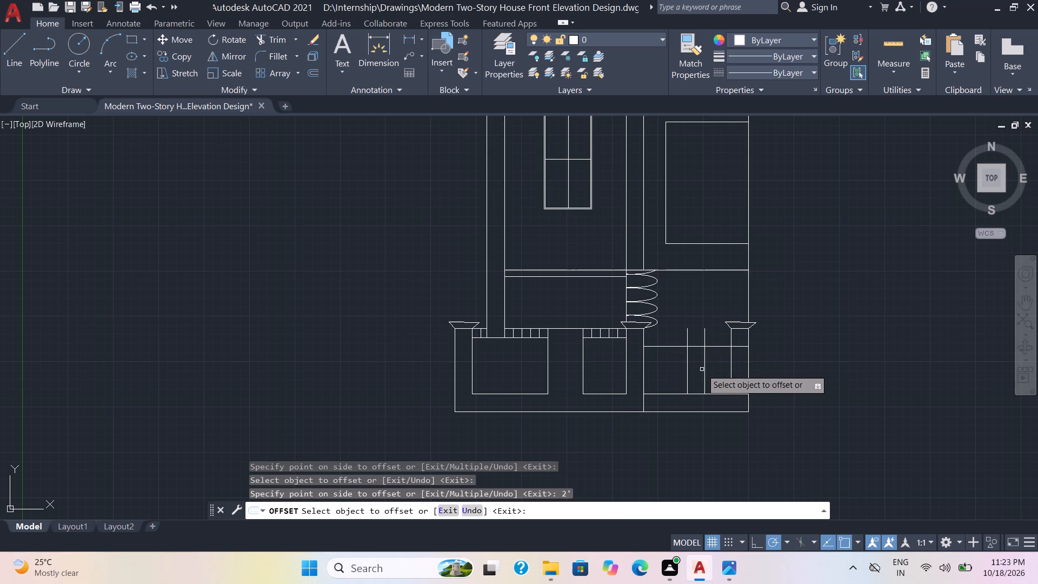
left_click(688, 378)
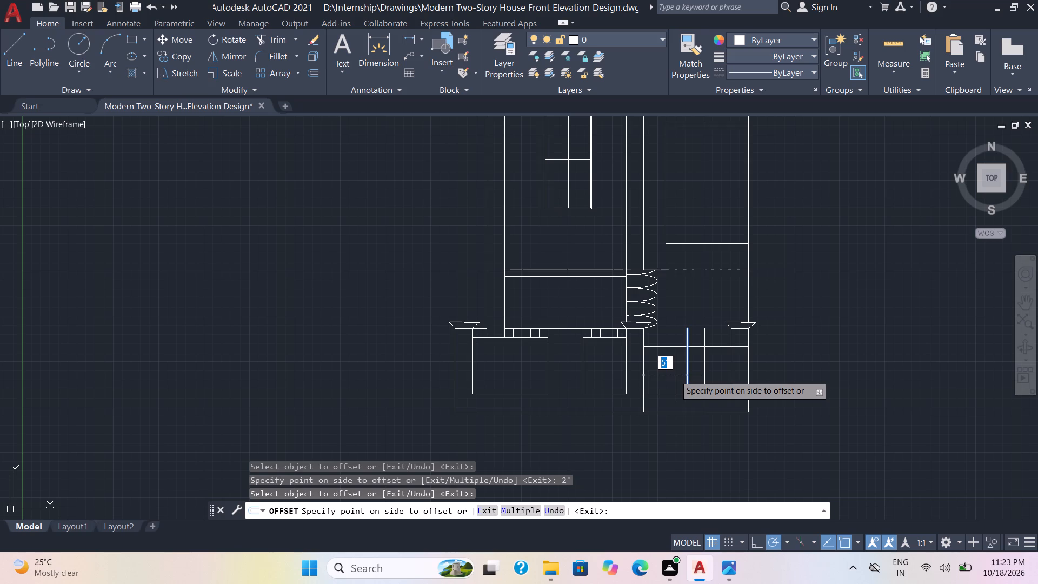
type("2'")
key("Return")
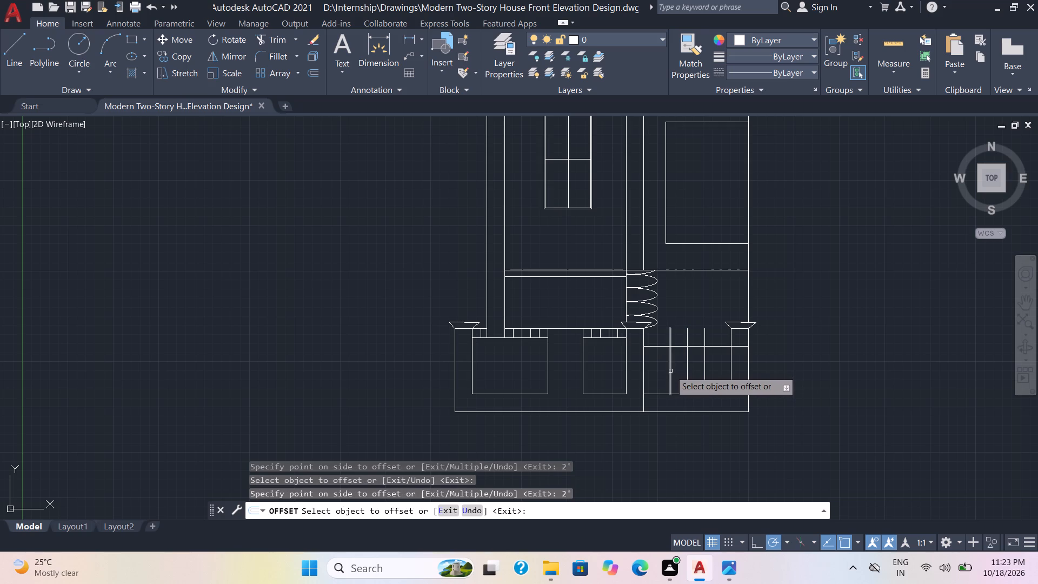
Offset both outer vertical lines in the lower-right opening 1' inward toward the centre line.
left_click(670, 371)
type("1'")
key("Return")
left_click(706, 361)
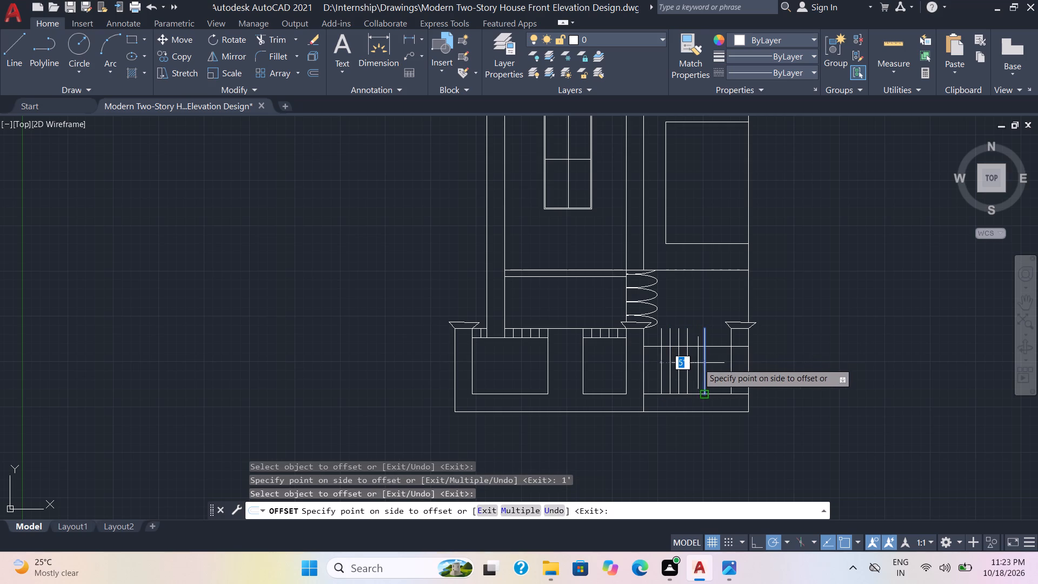
type("1'")
key("Return")
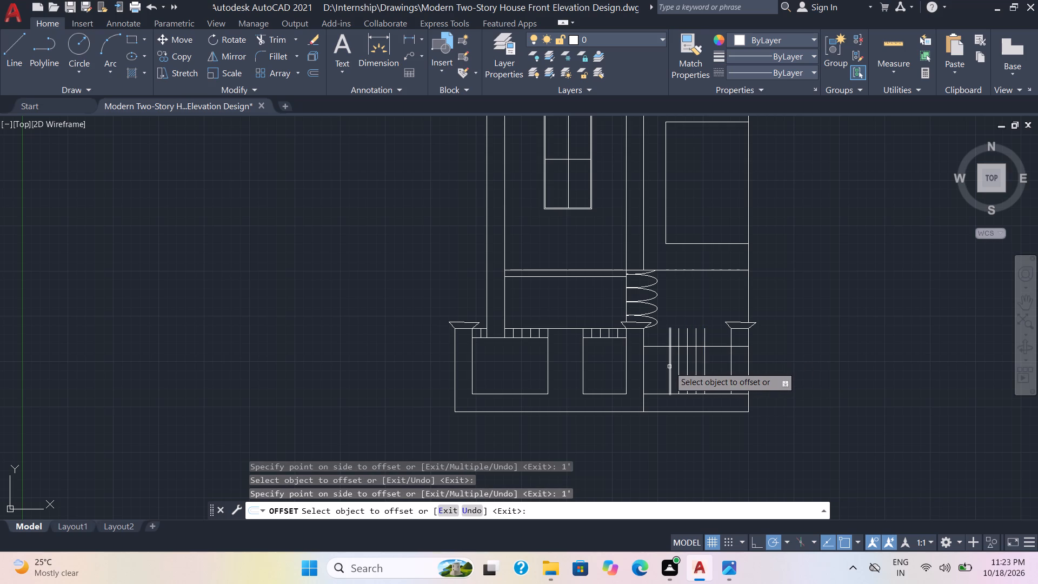
key("Escape")
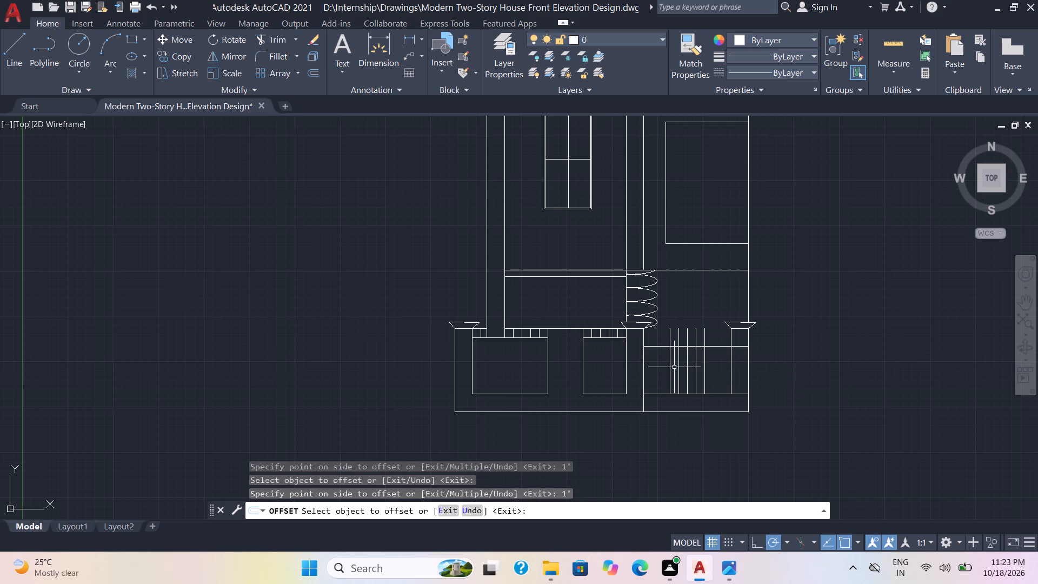
Erase the two outermost vertical lines in the lower-right opening, keeping the centre line and its two nearest neighbours.
left_click(671, 361)
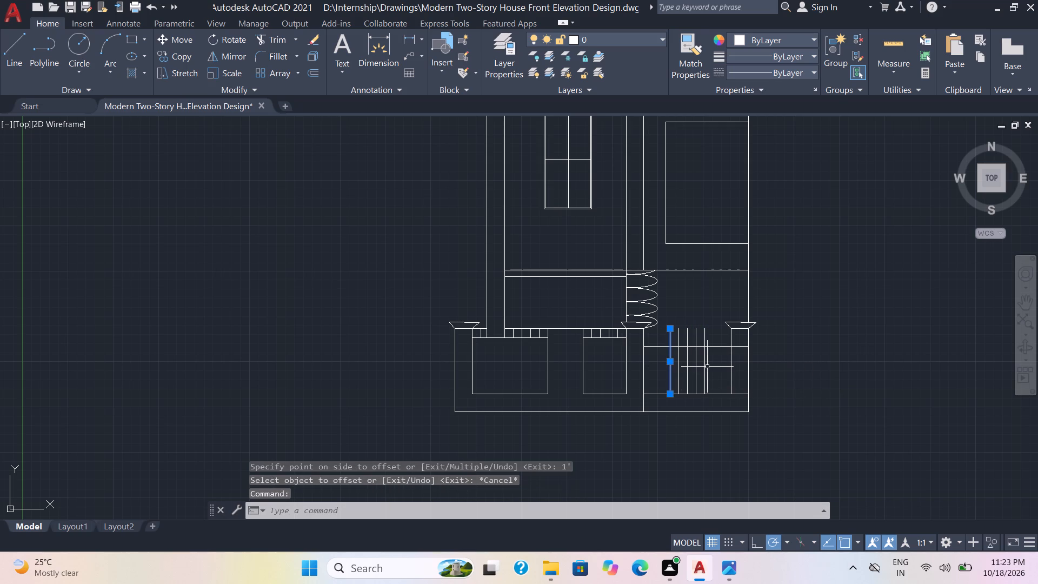
left_click(703, 368)
key("Delete")
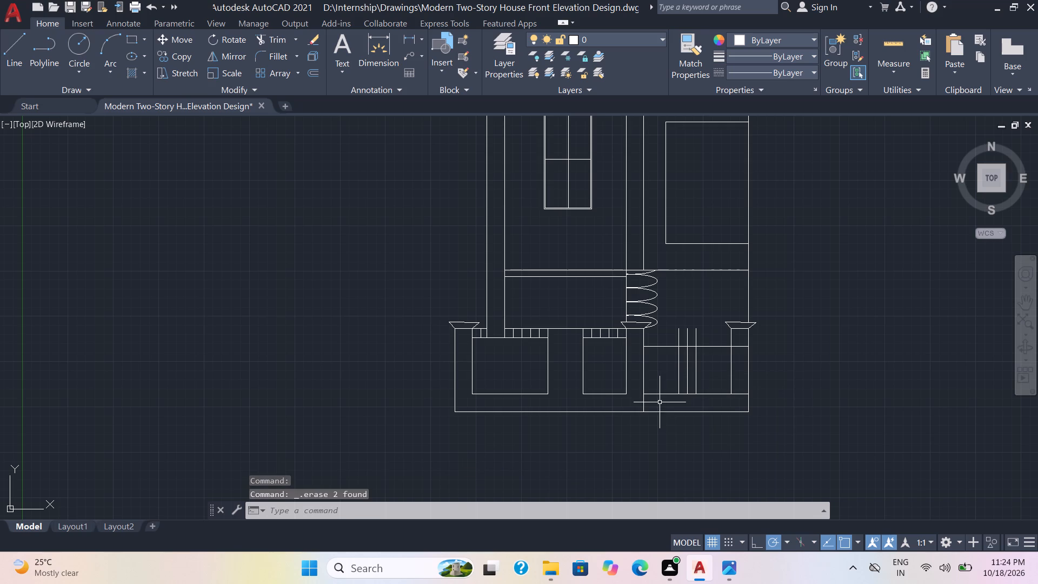
Trim the opening's bottom horizontal line between the three remaining vertical lines.
left_click(264, 38)
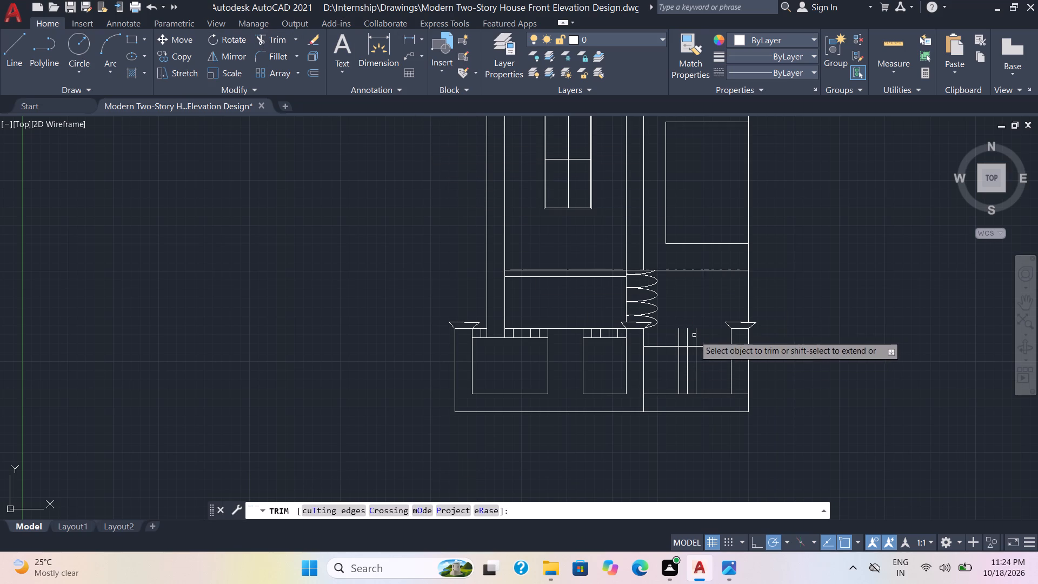
scroll(689, 327, "up", 1)
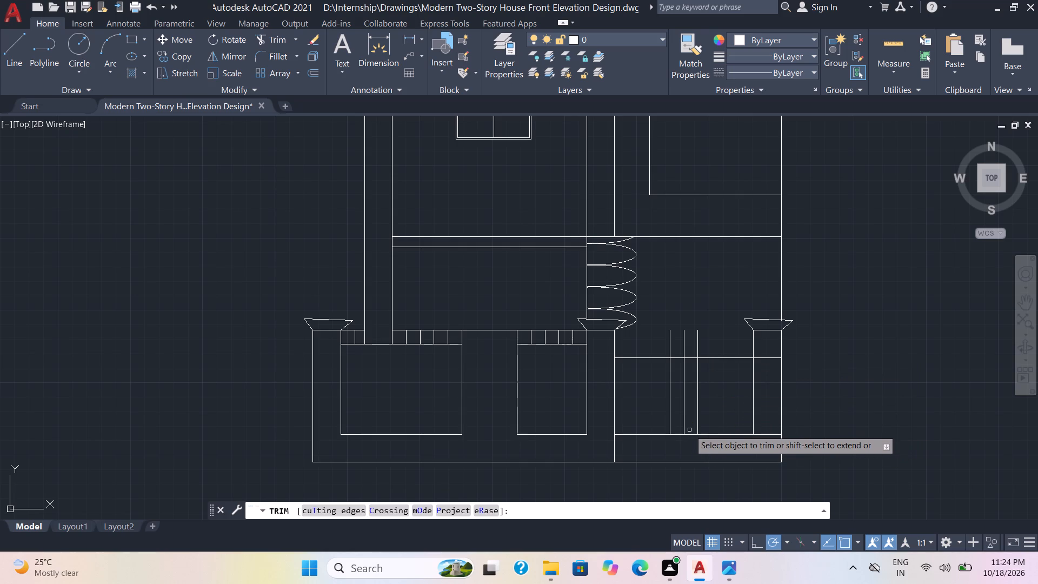
left_click_drag(691, 428, 694, 443)
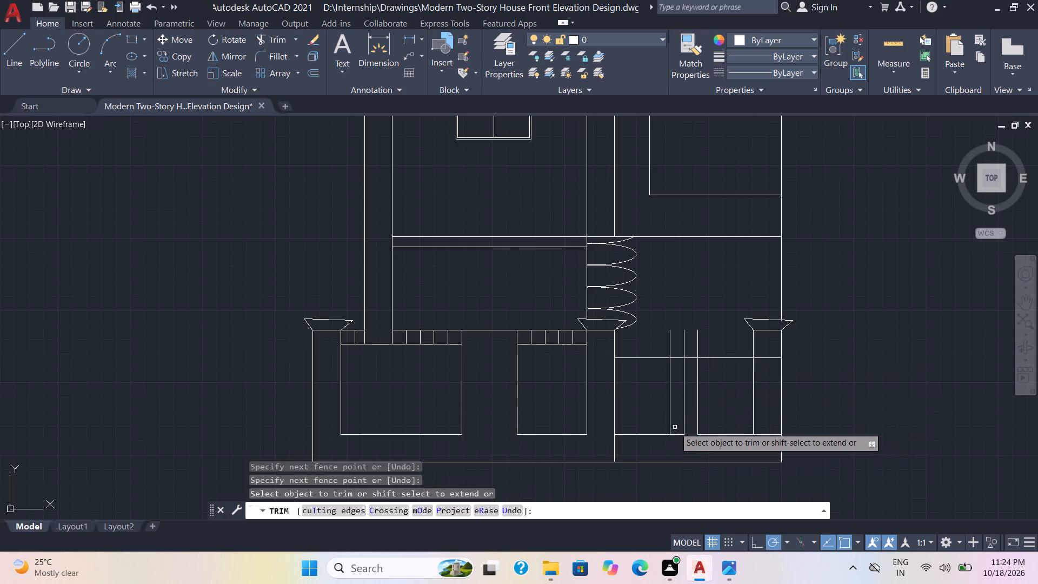
left_click_drag(675, 427, 675, 440)
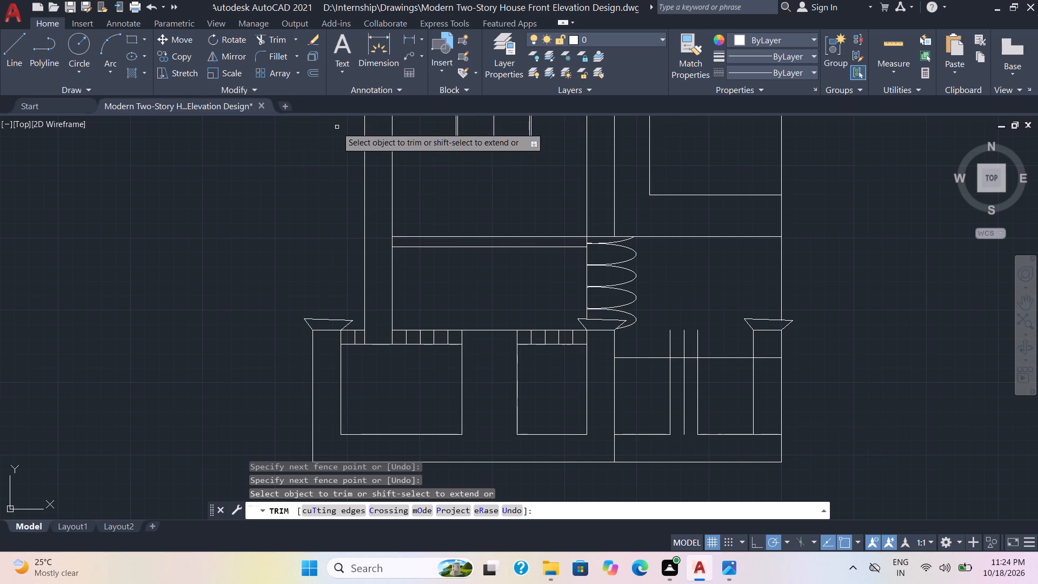
key("Escape")
Offset the wall's bottom base line 1' upward.
key("o")
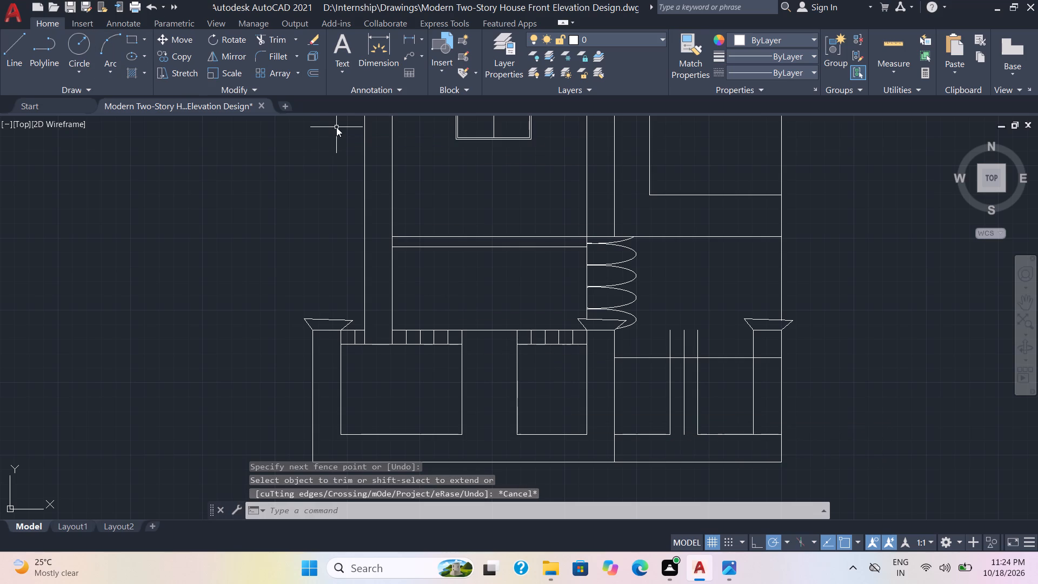
key("Return")
type("2'")
key("Return")
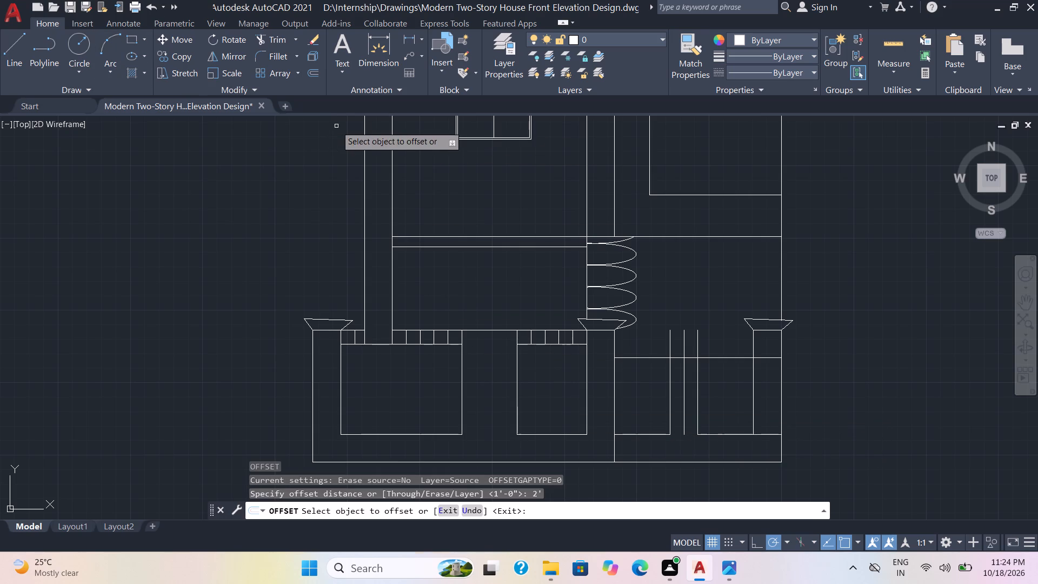
left_click(676, 461)
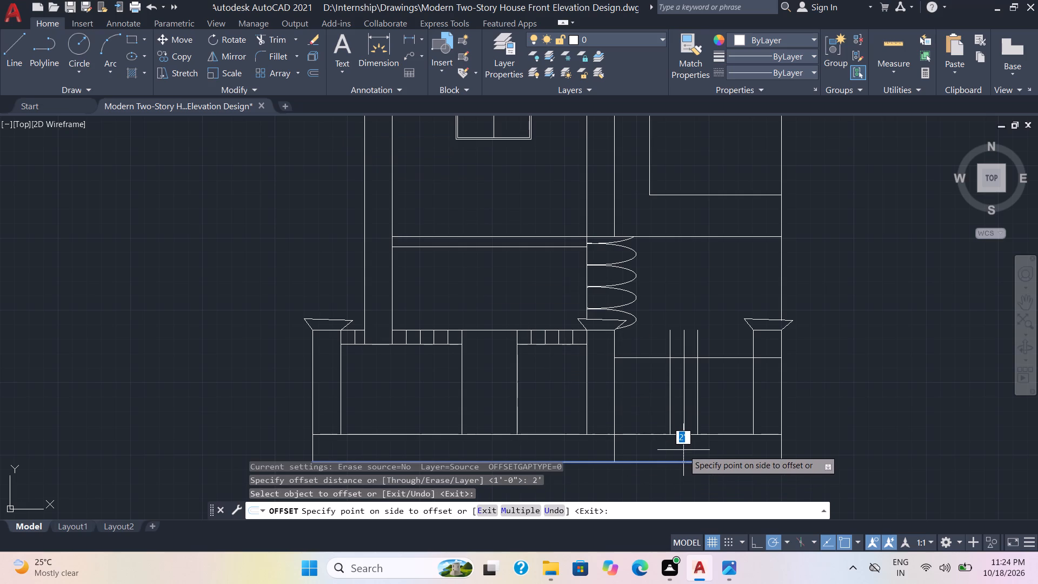
key("1")
key("apostrophe")
key("Return")
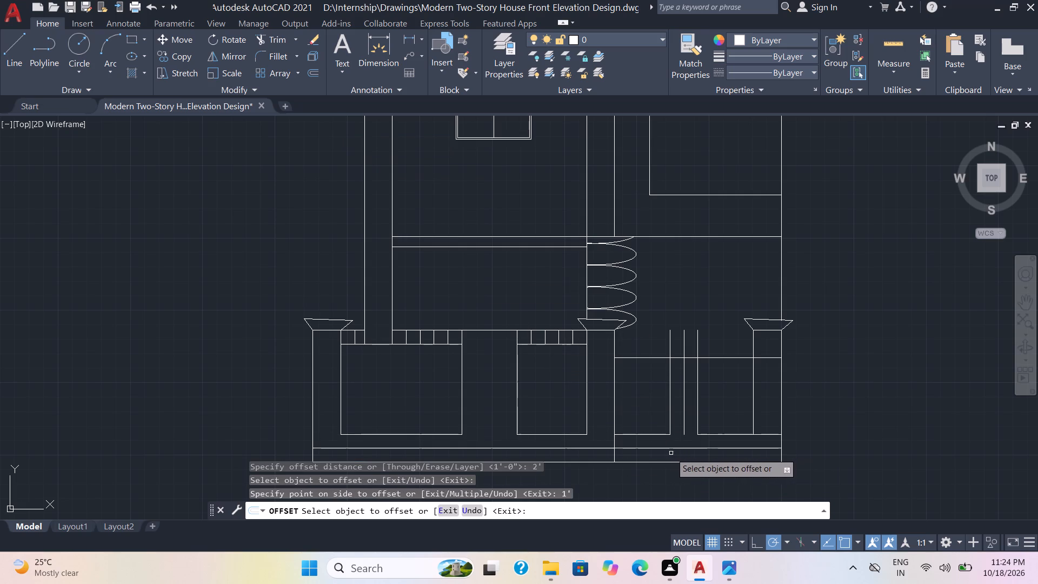
Trim the new offset line under the left wall, plus the old base line and edge stub below it on the right section.
left_click(268, 32)
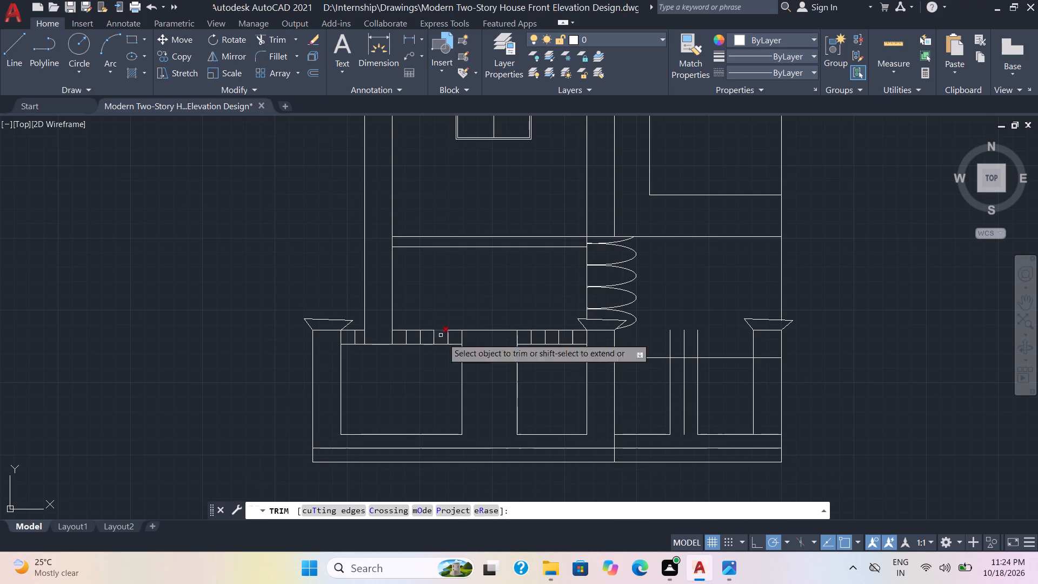
left_click(520, 451)
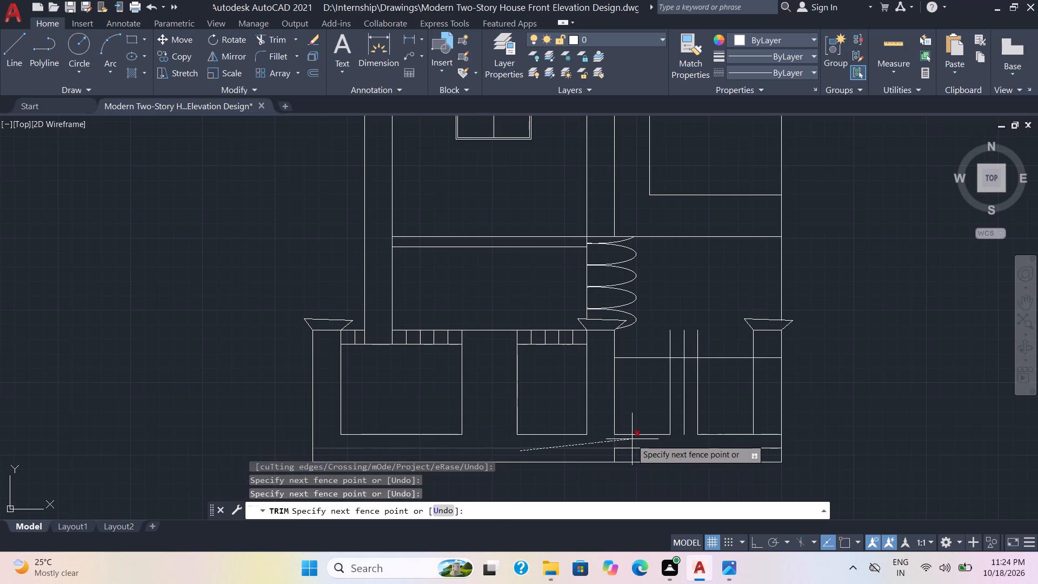
left_click(582, 442)
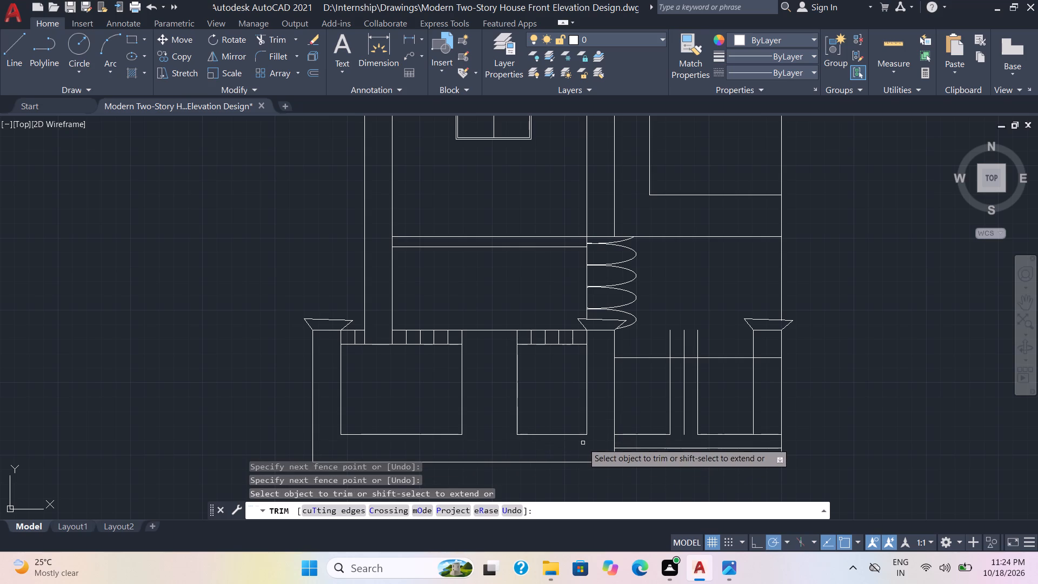
left_click(672, 464)
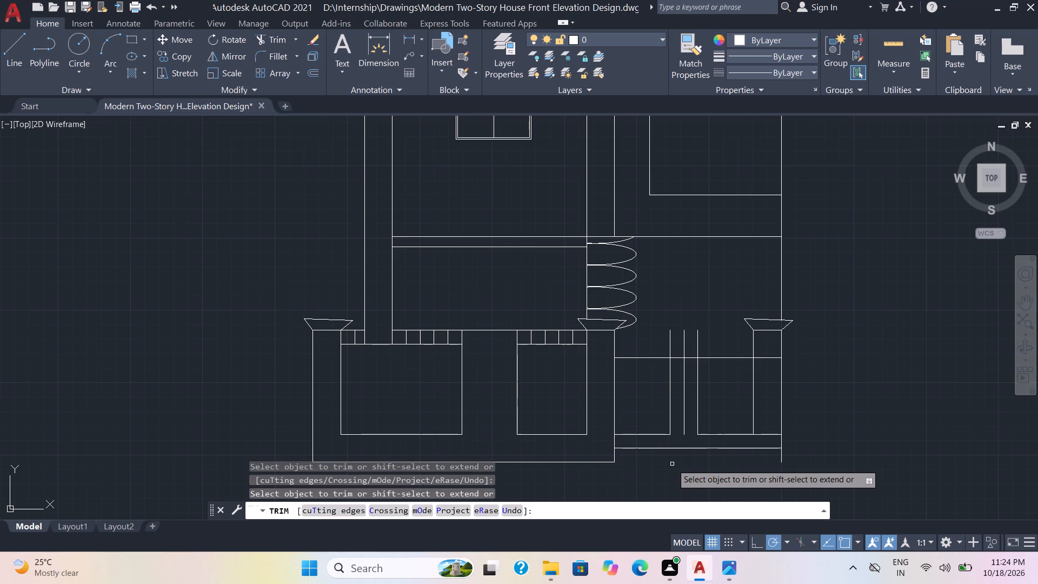
left_click(782, 461)
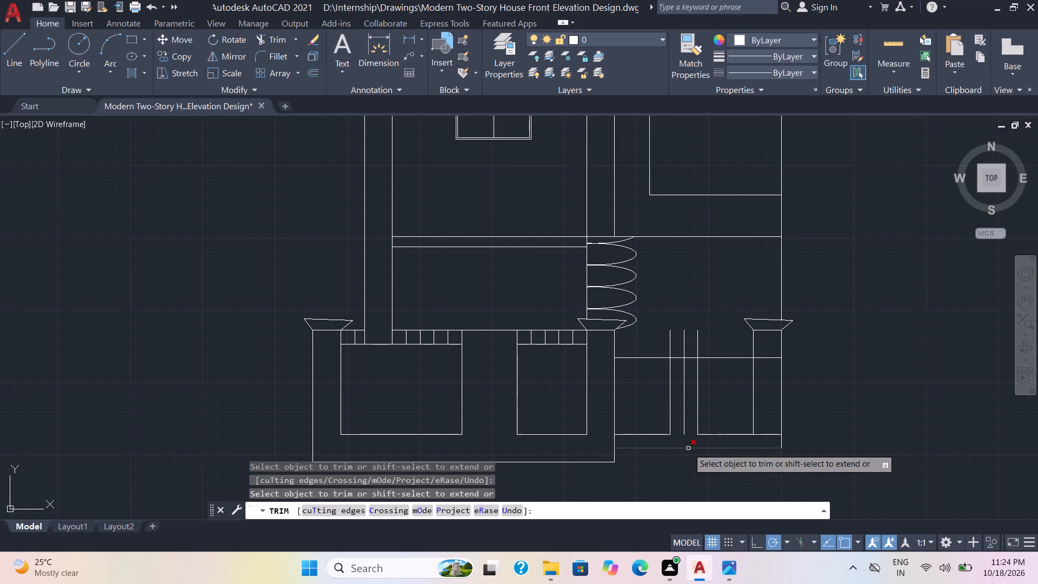
Extend the centre vertical line of the lower-right opening down to the raised base line.
left_click(683, 422, "shift")
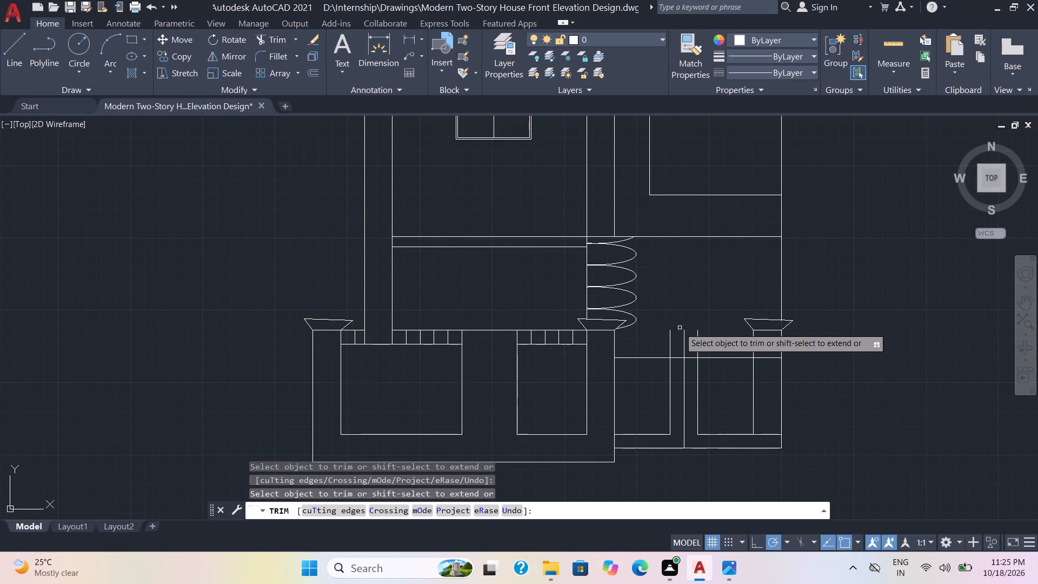
key("Escape")
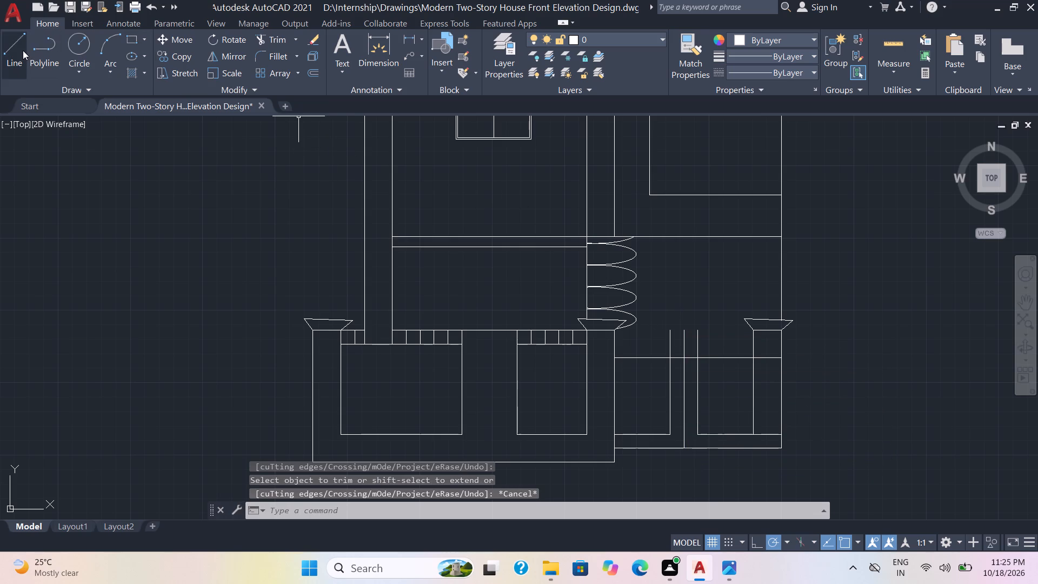
Draw a diagonal line about 2' long from the left vertical line's top end, sloping down across the centre line at about 45°.
left_click(23, 50)
scroll(536, 322, "up", 3)
scroll(782, 420, "down", 1)
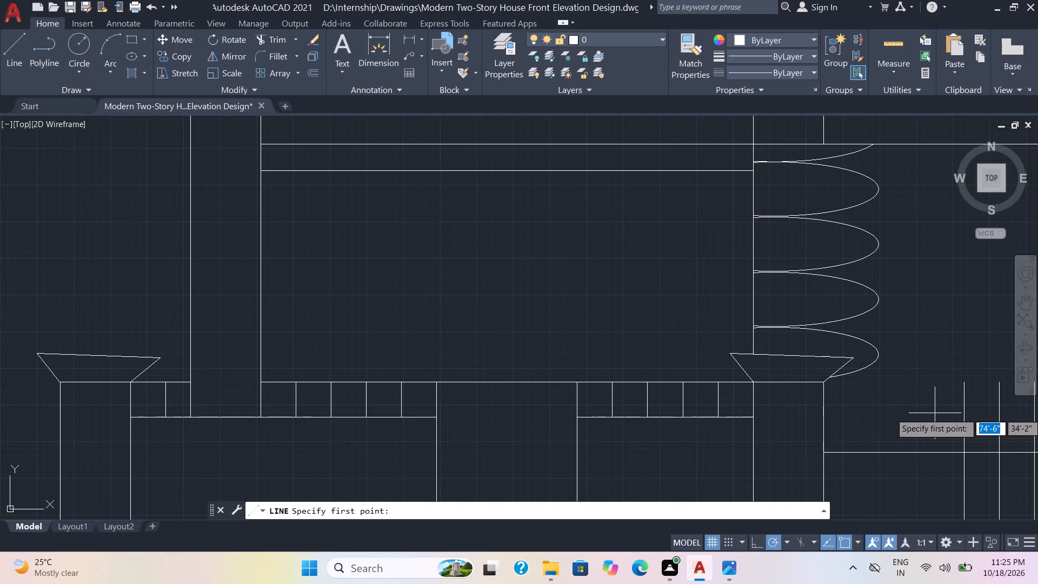
middle_click_drag(937, 413, 451, 237)
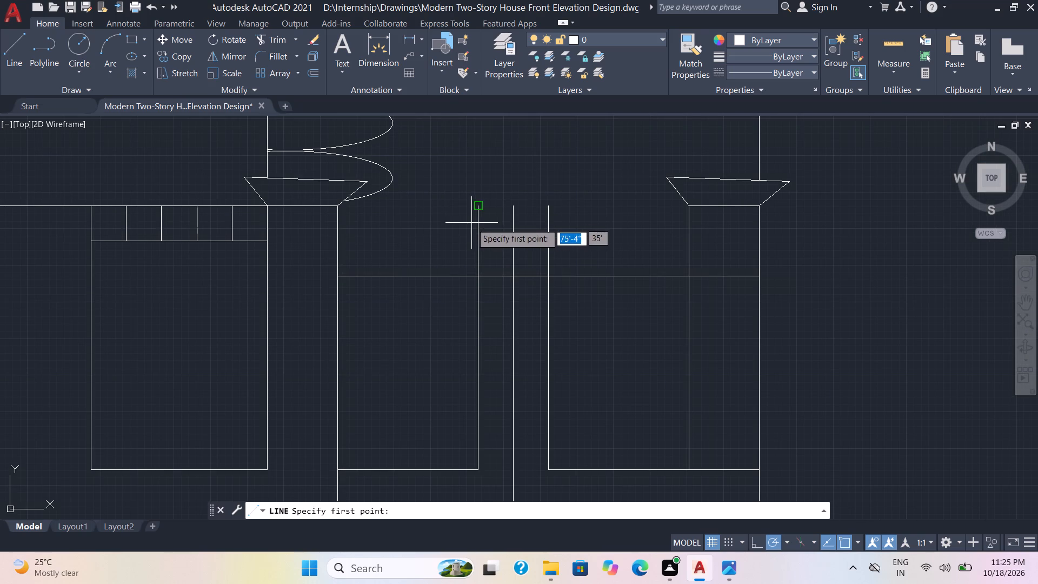
left_click(481, 207)
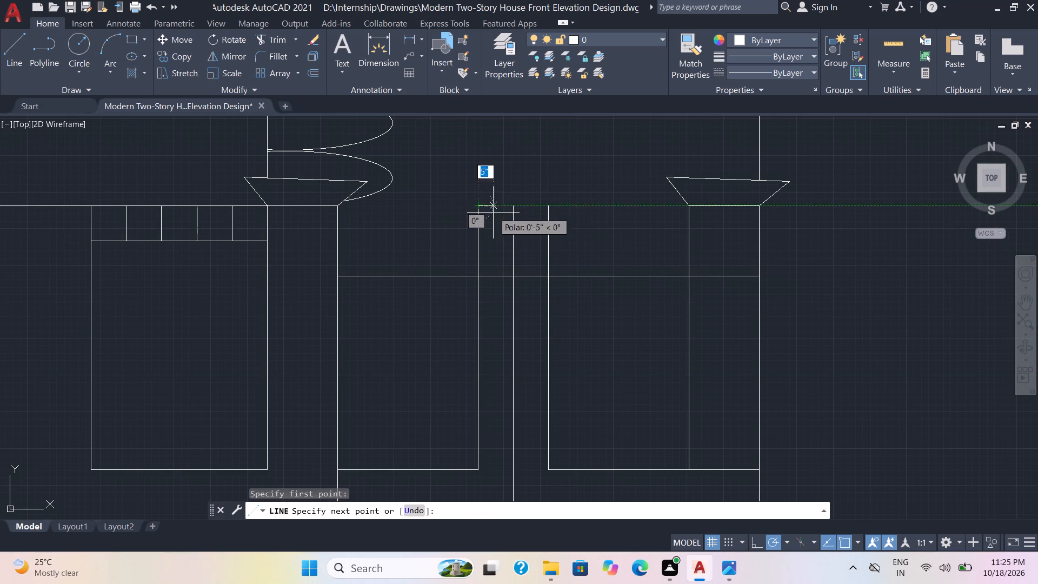
scroll(516, 241, "up", 3)
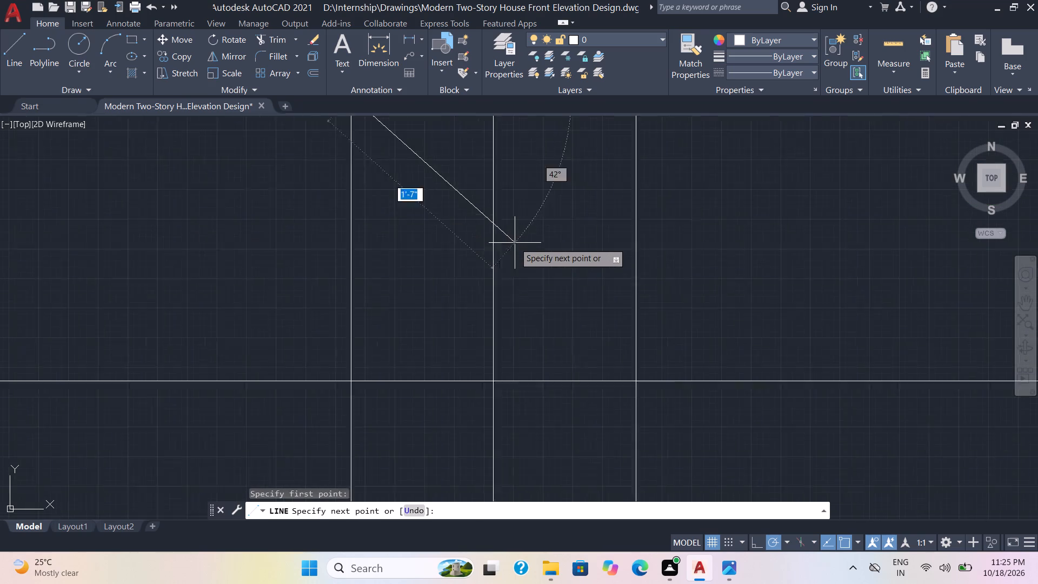
scroll(515, 243, "up", 1)
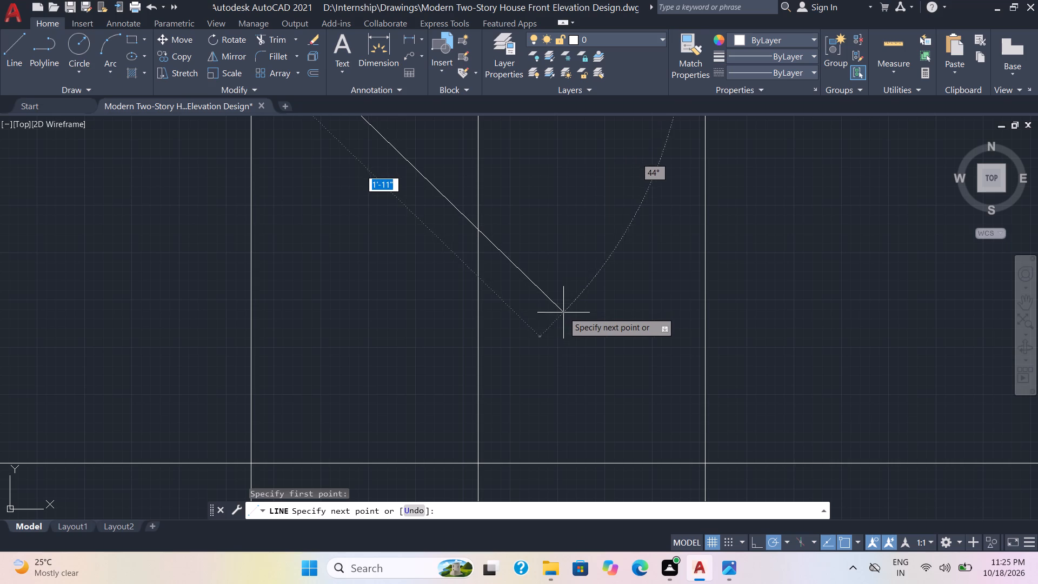
left_click(573, 321)
scroll(573, 321, "down", 2)
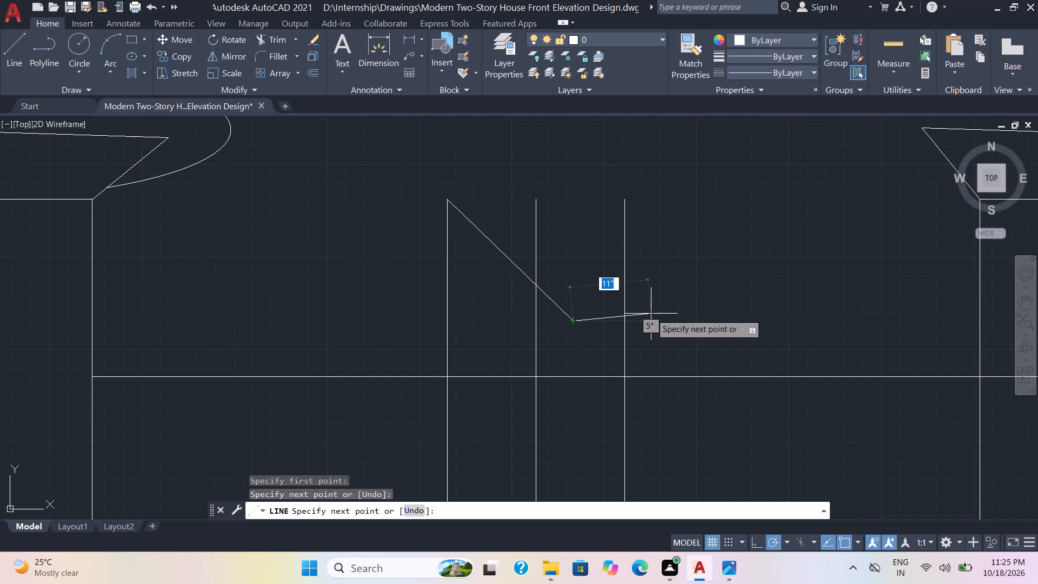
key("Escape")
Draw a mirrored diagonal about 1'-10" long from the right vertical line's top end, crossing the first diagonal at the centre line.
key("space")
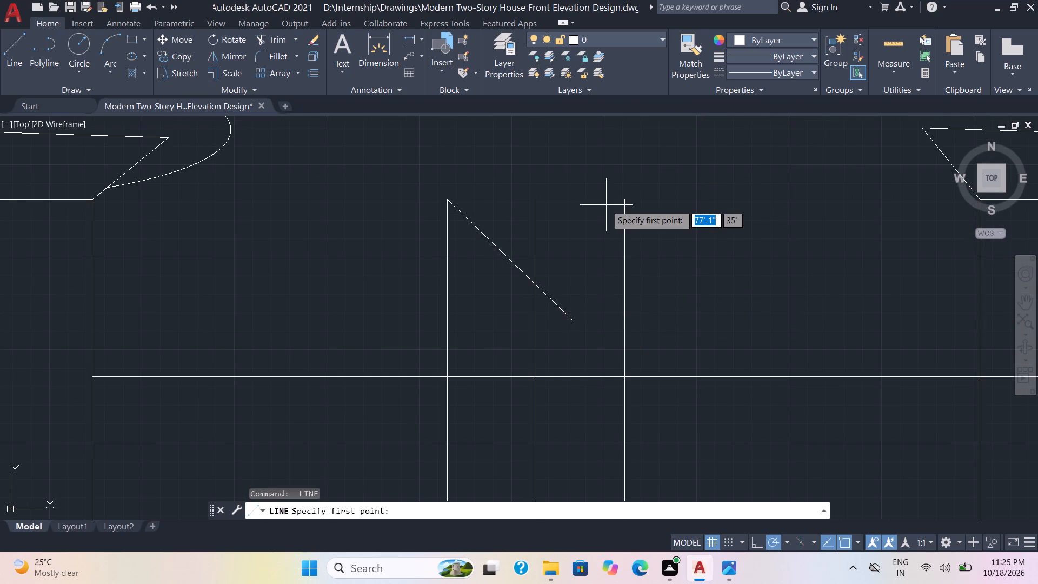
left_click(624, 200)
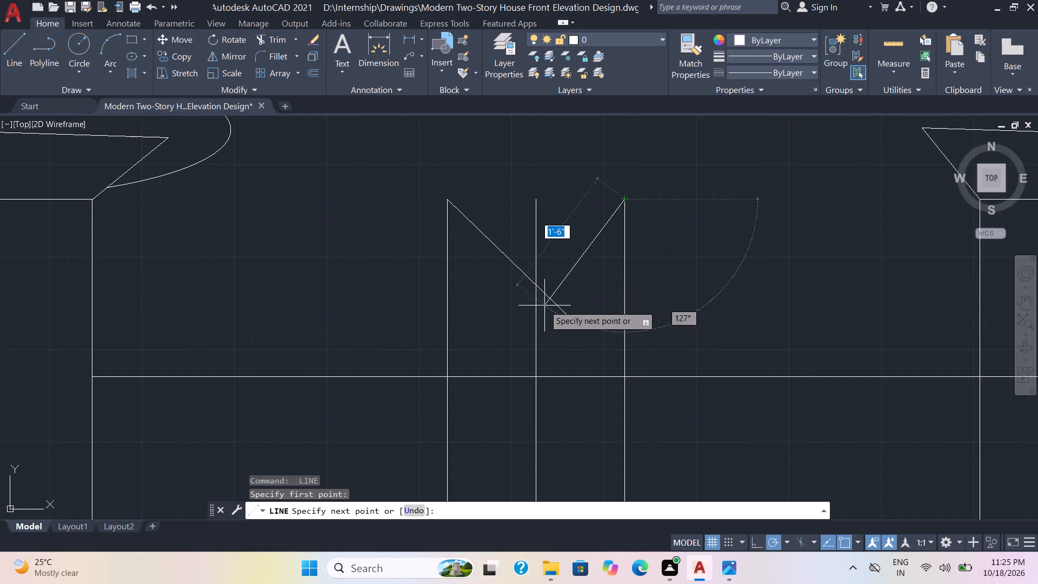
scroll(502, 309, "up", 2)
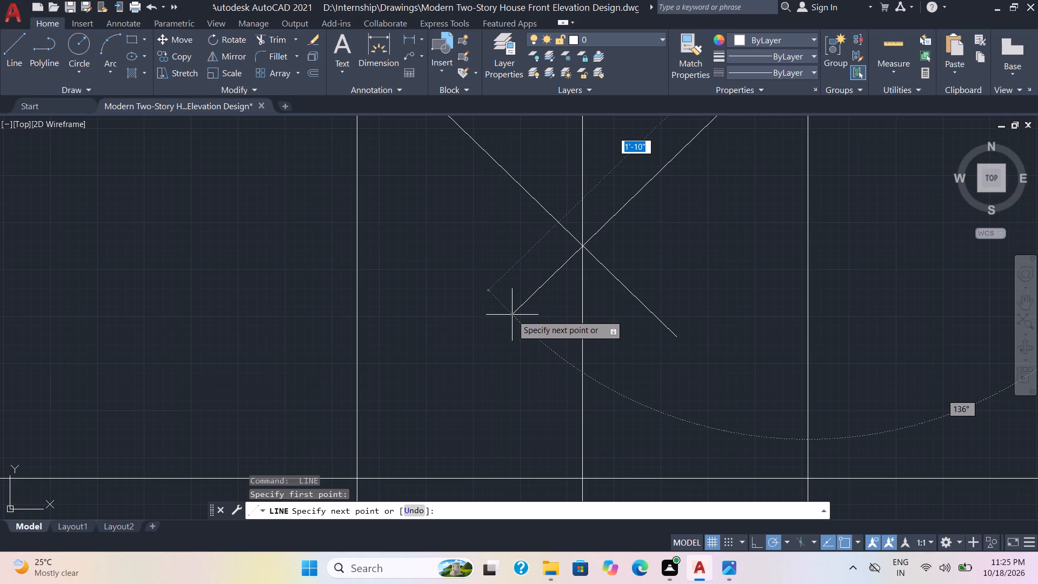
left_click(512, 315)
key("Escape")
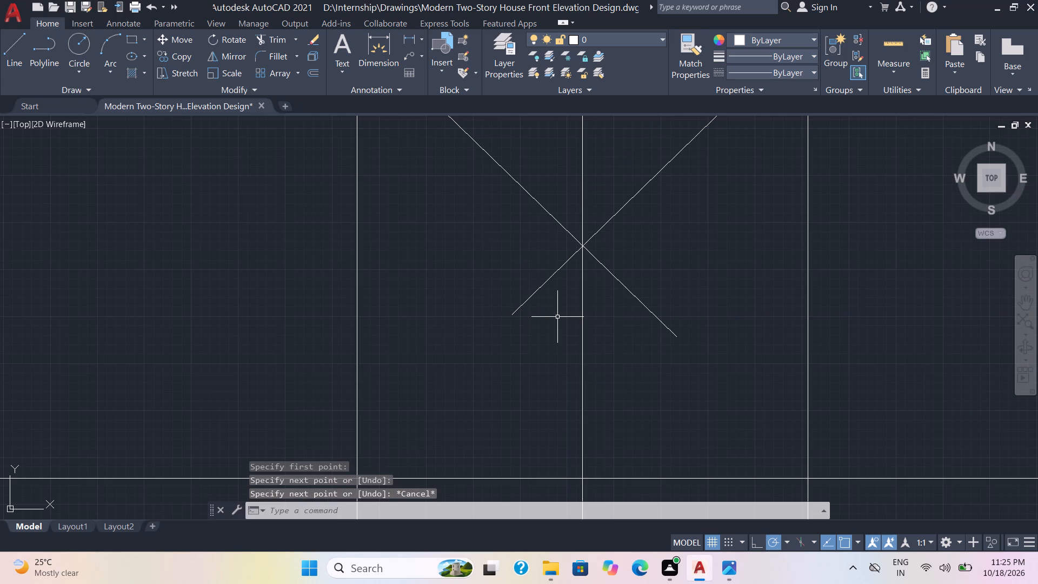
Trim the upper horizontal line on both sides of the centre line, between the two outer vertical lines.
type("TR")
key("Return")
scroll(554, 306, "down", 1)
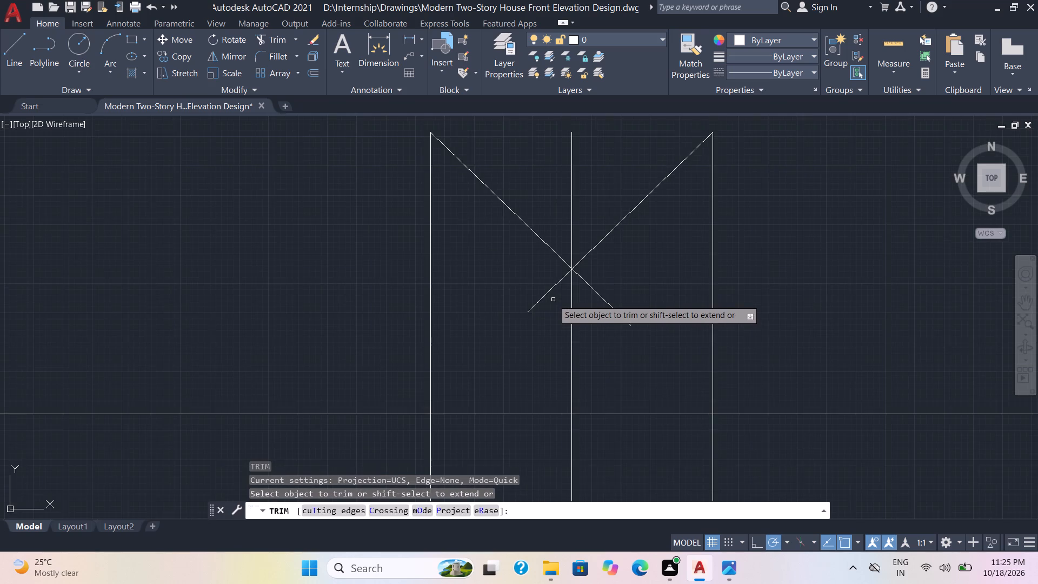
scroll(555, 301, "down", 2)
left_click(582, 345)
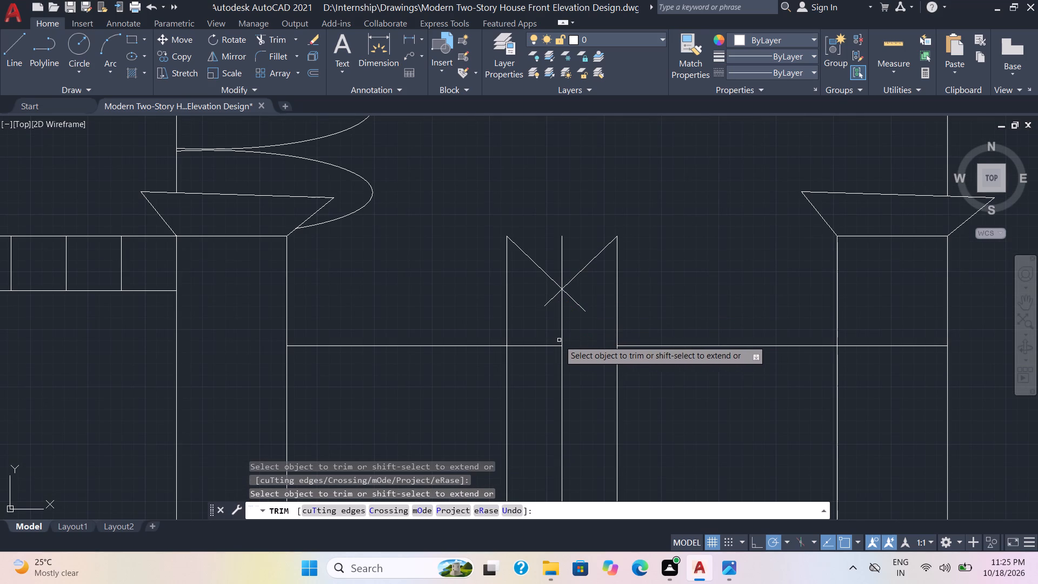
left_click(544, 346)
Trim both diagonal tails below their crossing and the centre line above it to form a V-shaped notch.
left_click(551, 303)
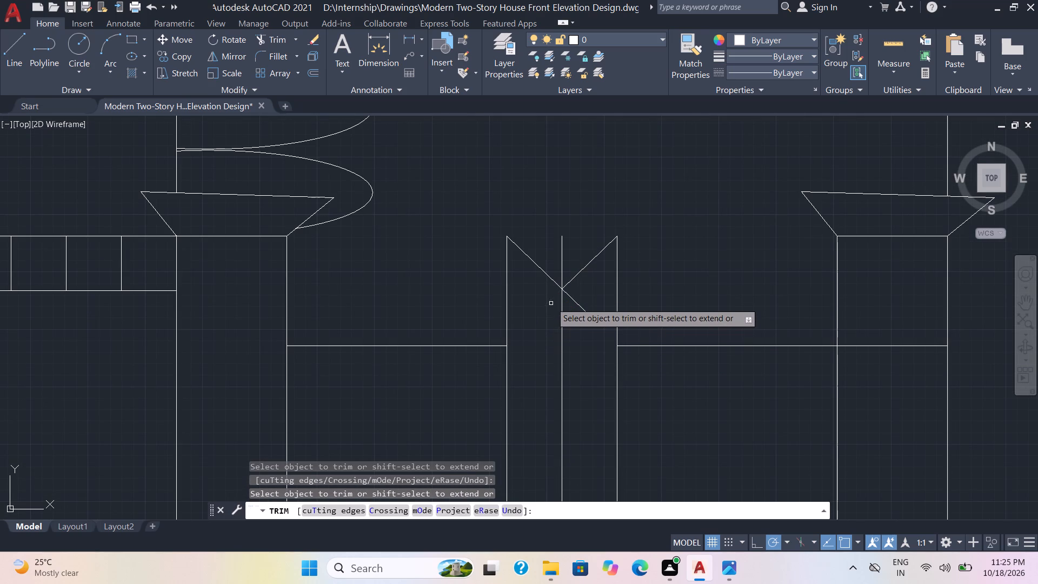
left_click(575, 300)
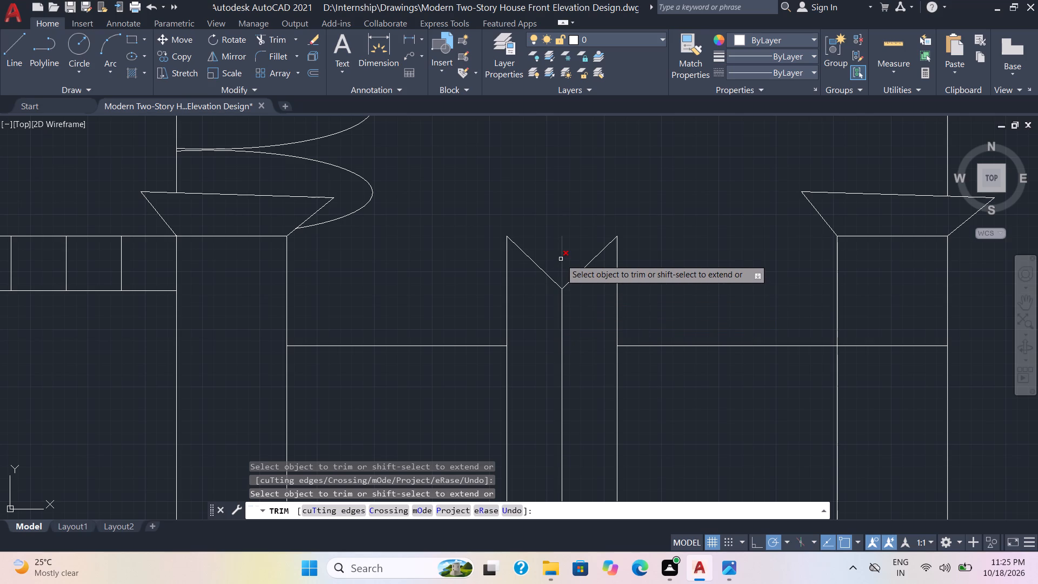
left_click(561, 259)
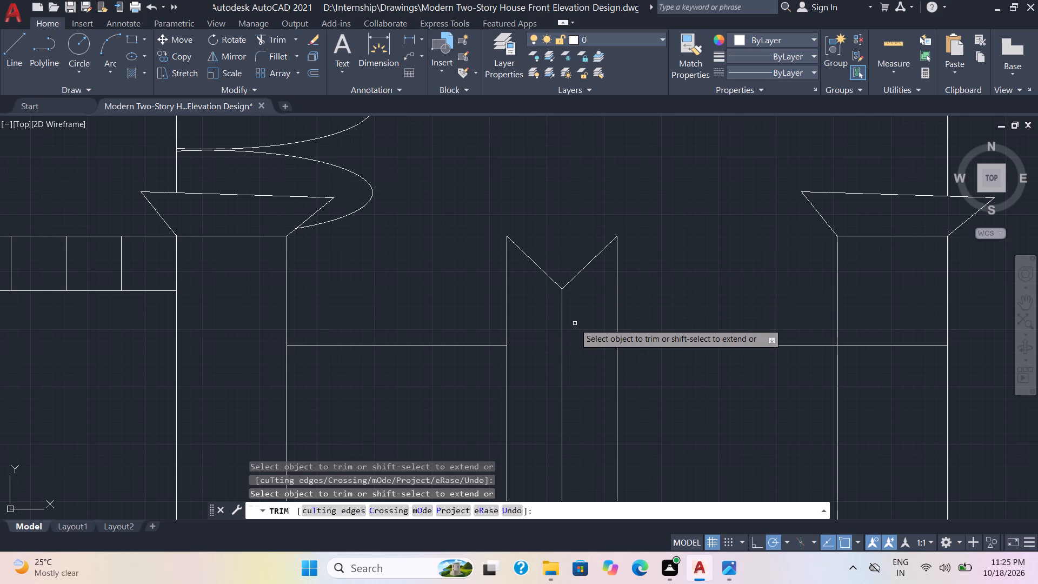
scroll(575, 326, "down", 1)
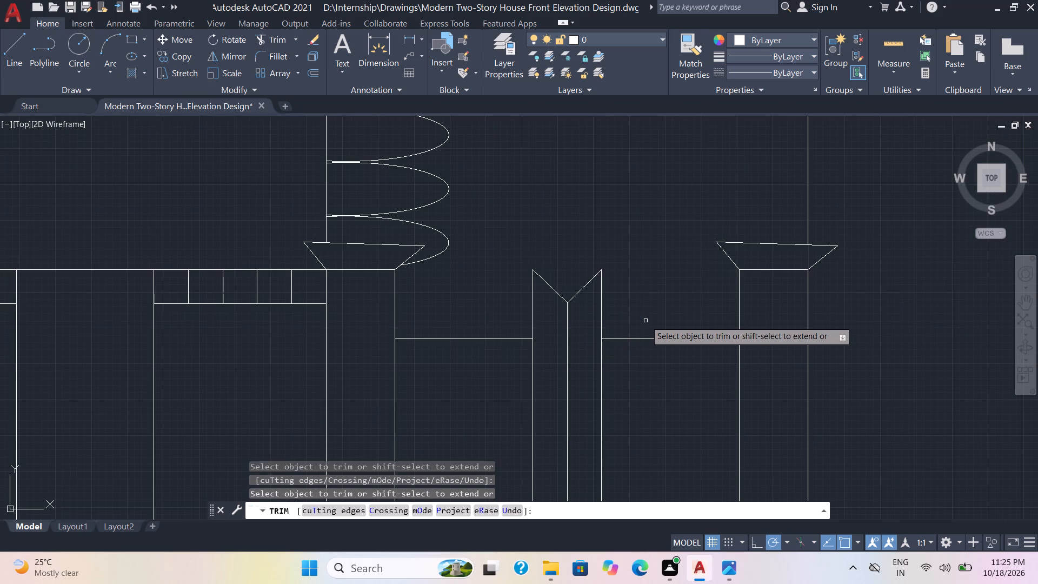
key("Escape")
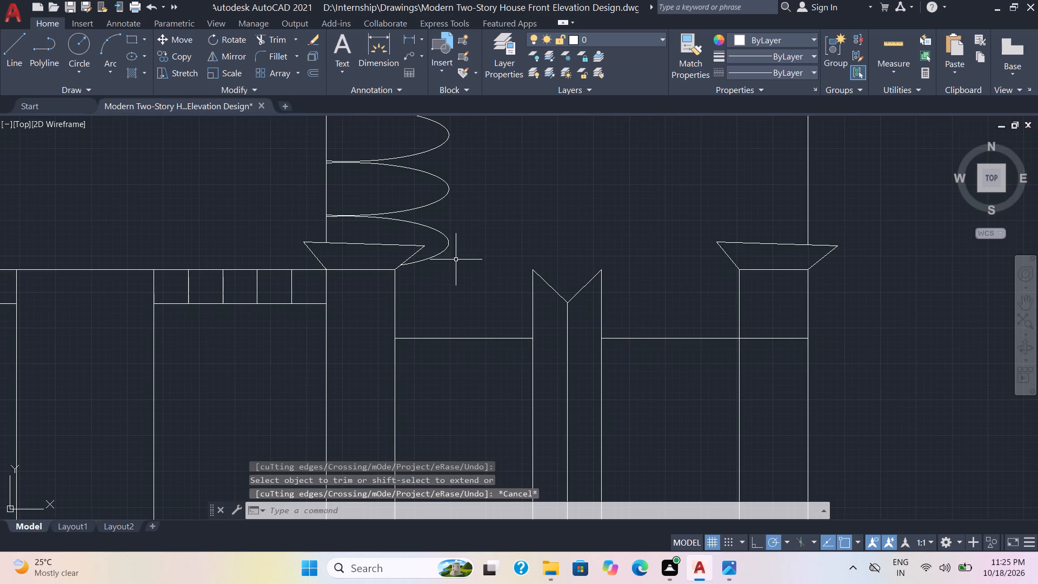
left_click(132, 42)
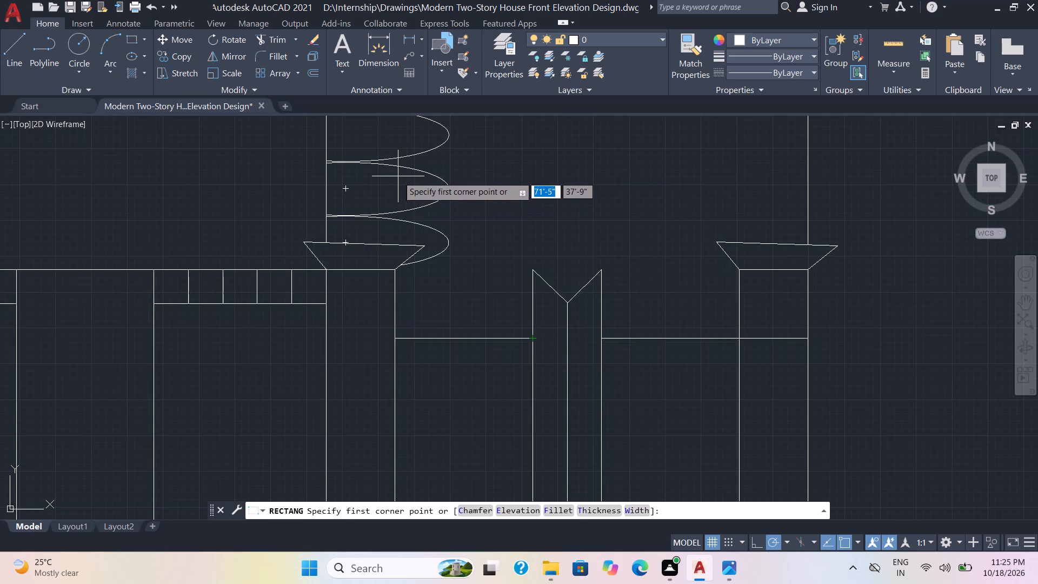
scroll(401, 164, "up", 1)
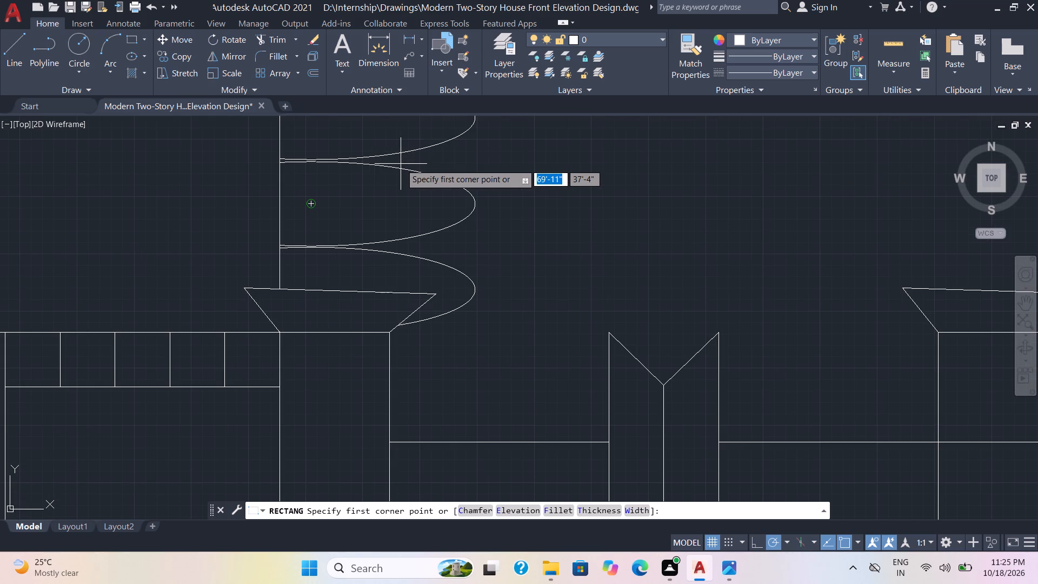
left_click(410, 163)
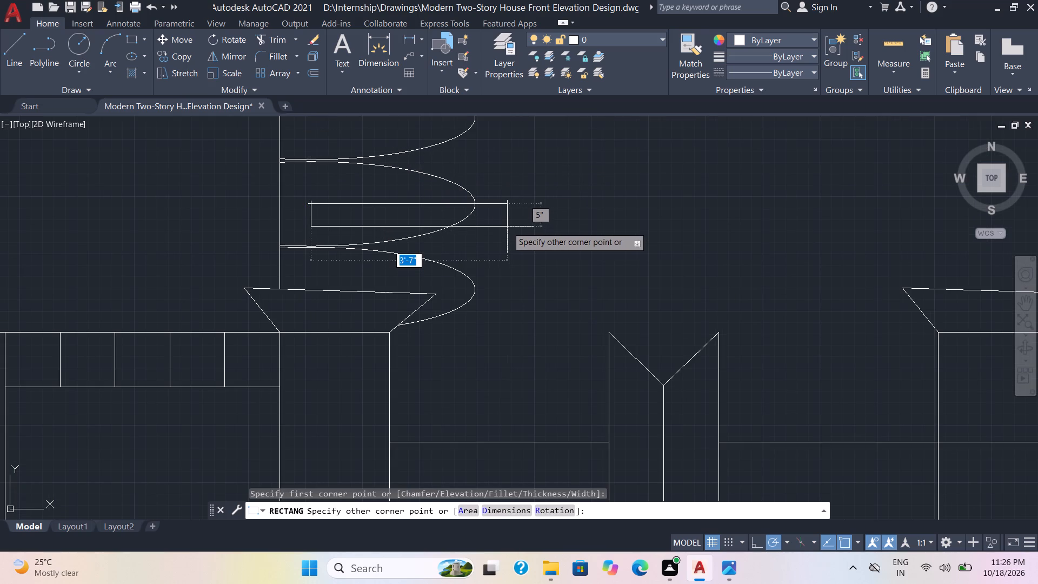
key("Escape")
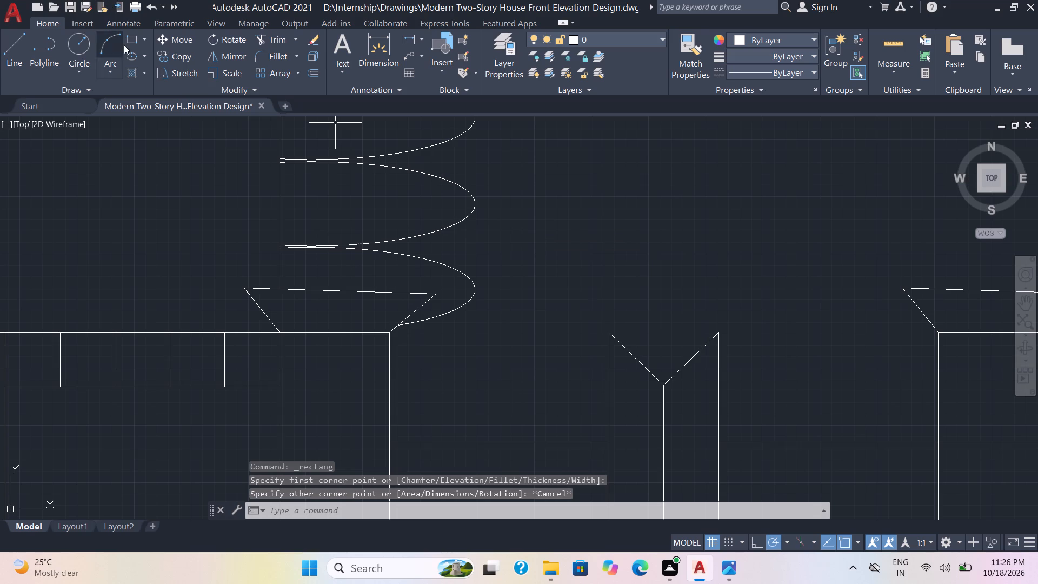
Draw a rectangle about 4'-3" wide from above the V-topped bar down to the horizontal line's end at the left pillar.
left_click(131, 42)
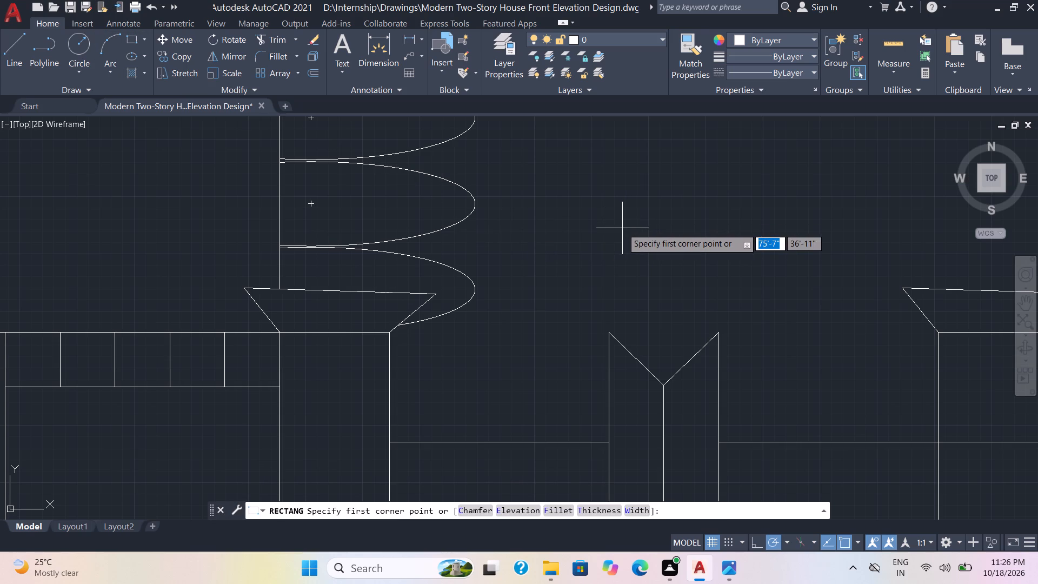
left_click(626, 230)
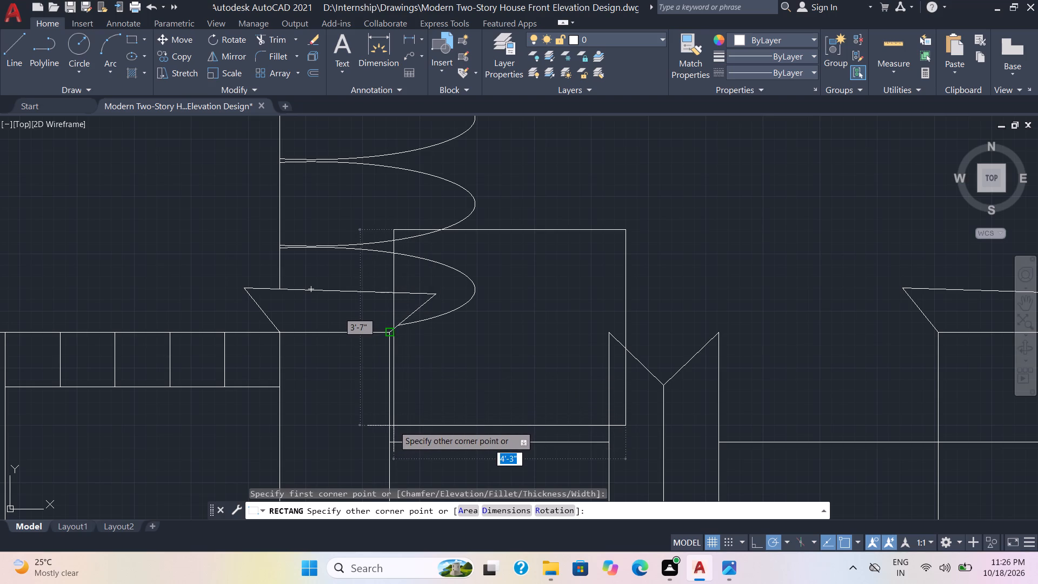
left_click(388, 439)
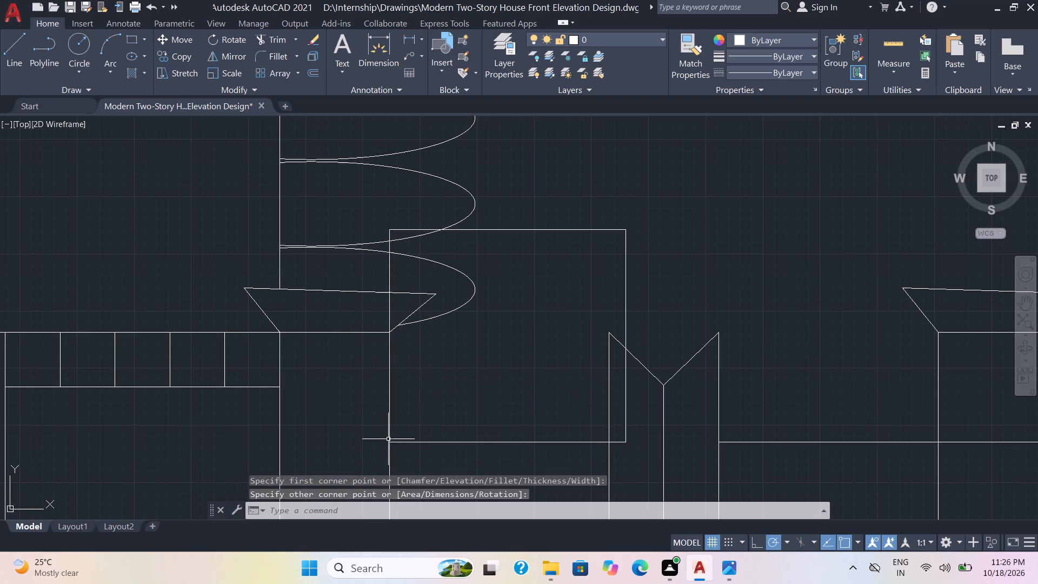
Offset the new rectangle 2" inward to form a double frame.
key("o")
key("Return")
key("4")
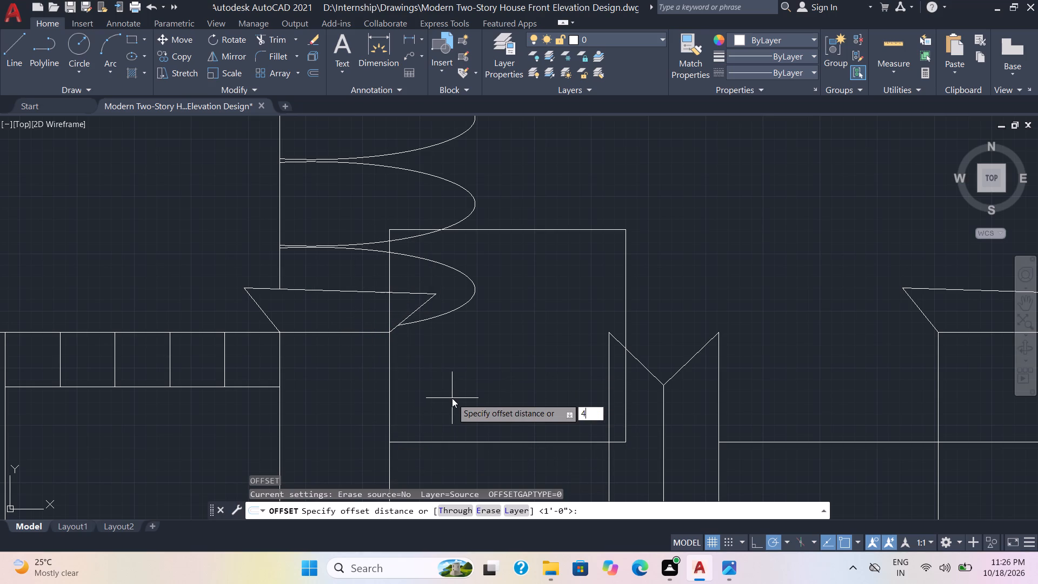
key("Return")
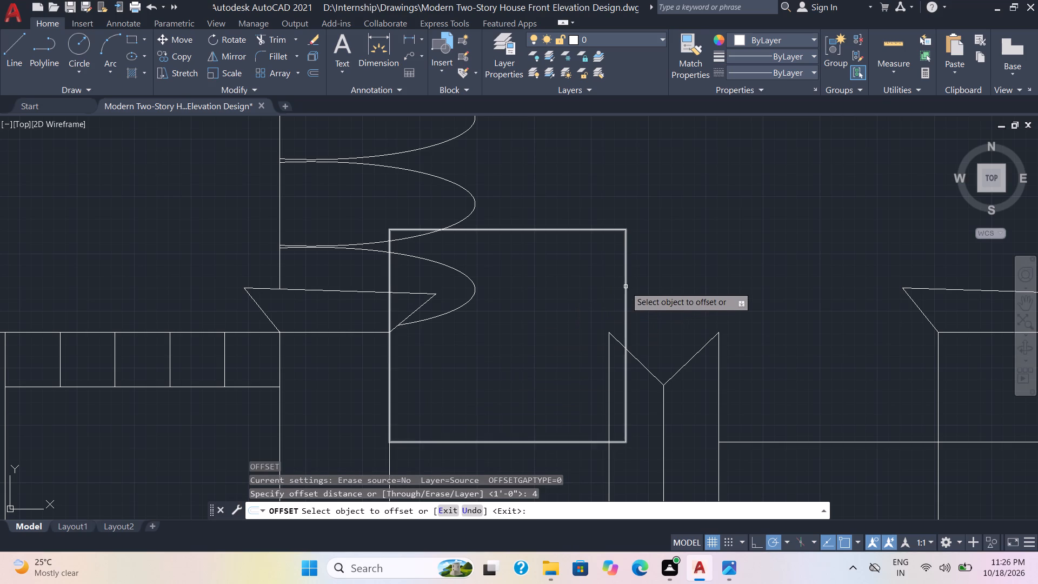
left_click(626, 287)
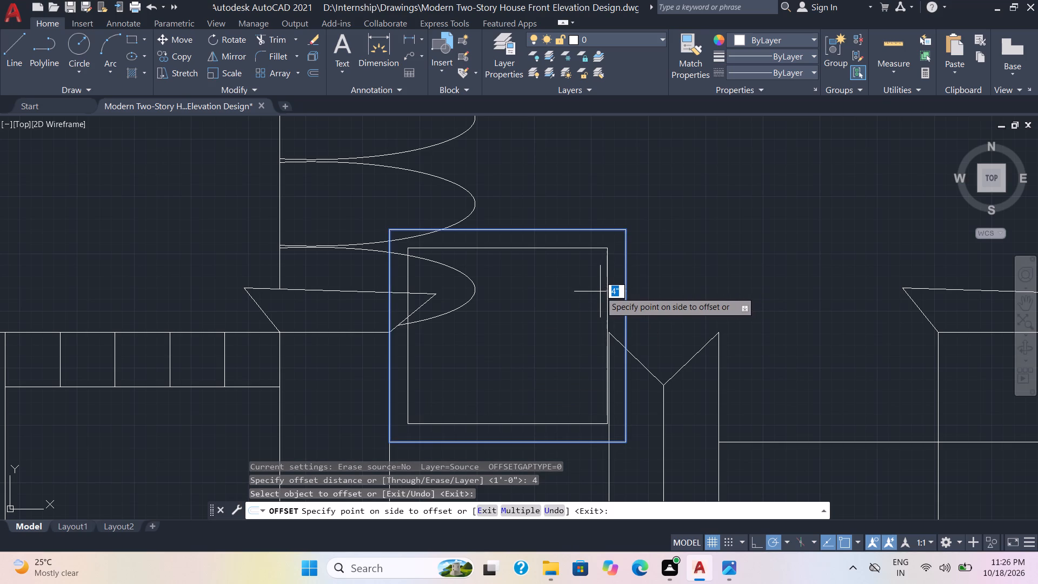
key("2")
key("Return")
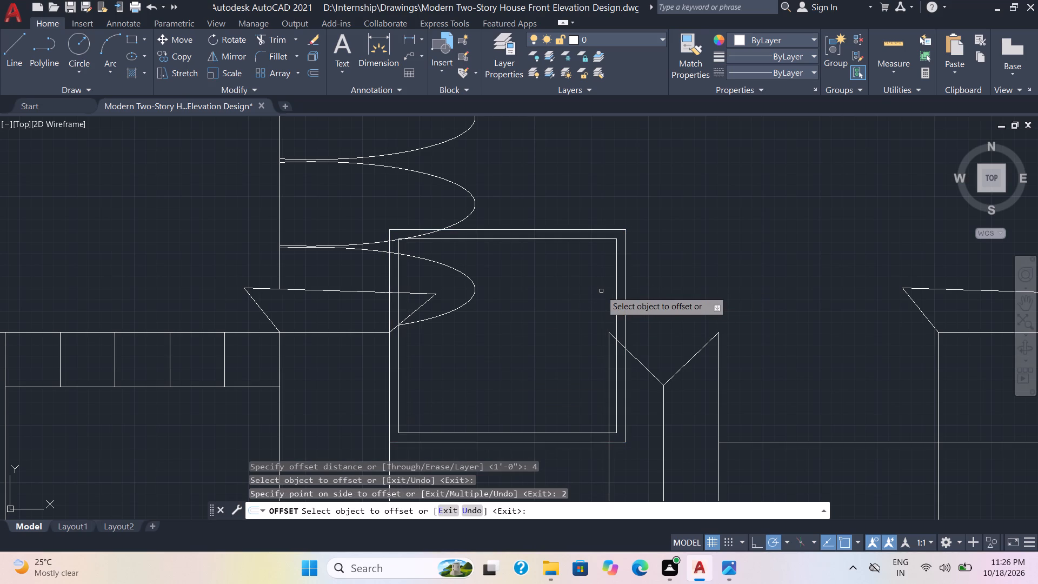
Trim the right sides and bottom edges of both rectangles where they overlap the V-topped bar.
left_click(272, 35)
left_click(628, 364)
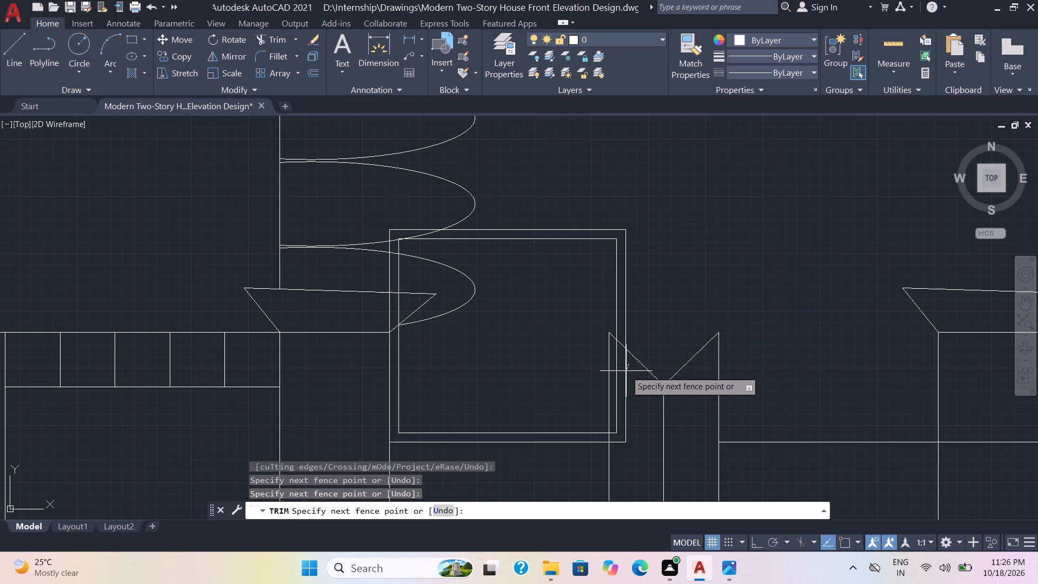
left_click(615, 379)
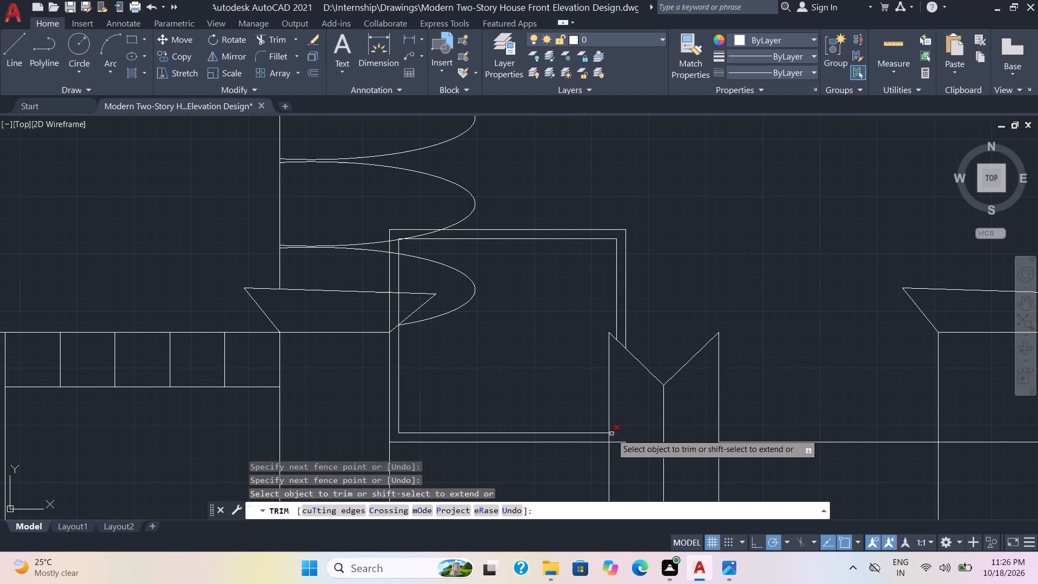
left_click(614, 434)
left_click(620, 442)
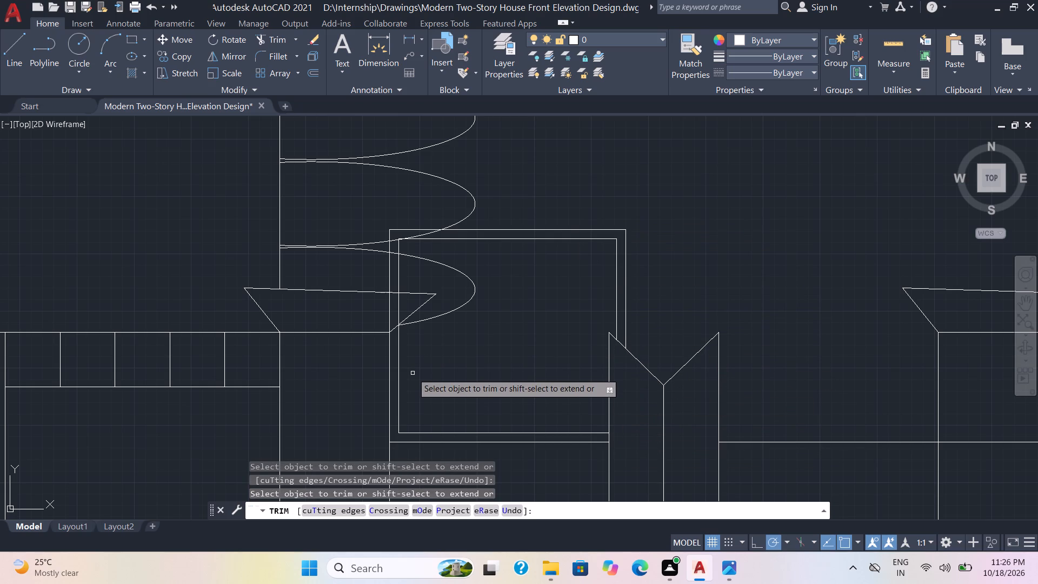
Trim away the inner rectangle's remaining bottom edge and extend its left side down to the horizontal line.
left_click(418, 433)
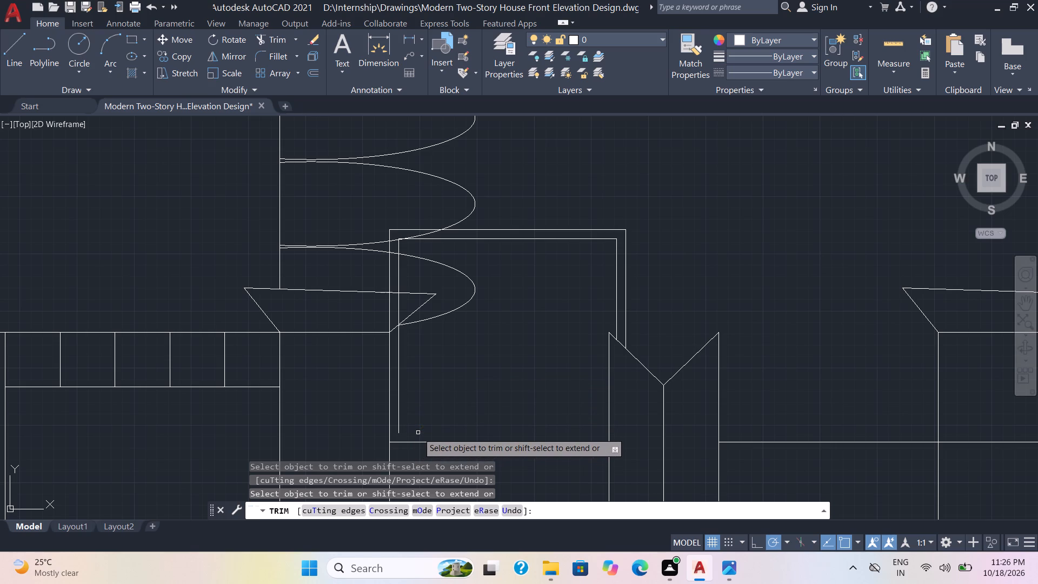
left_click(398, 417, "shift")
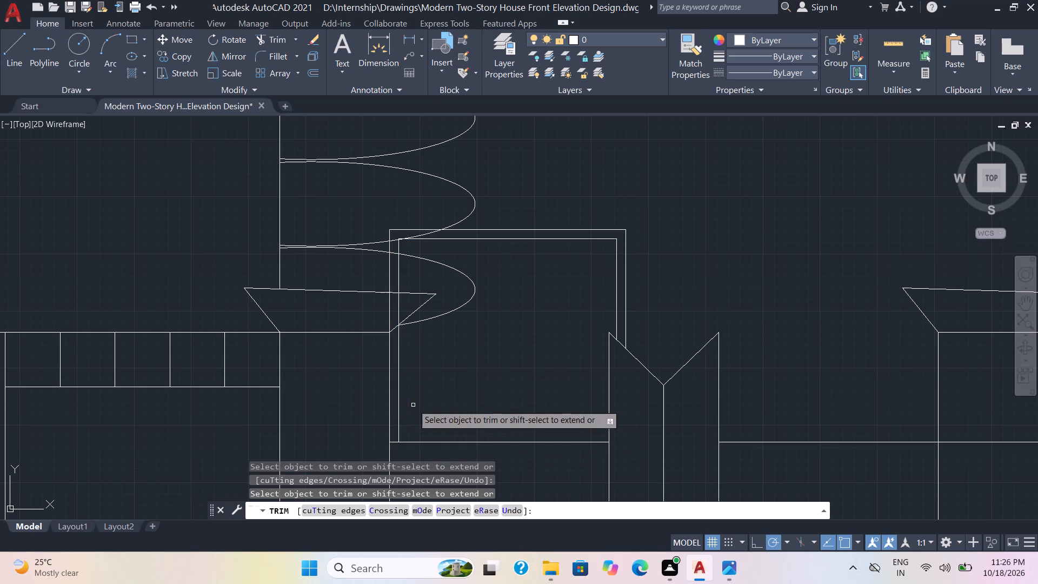
Trim both rectangles' left sides inside the pillar cap and between the cap and the lowest curved lobe's upper edge.
left_click(398, 311)
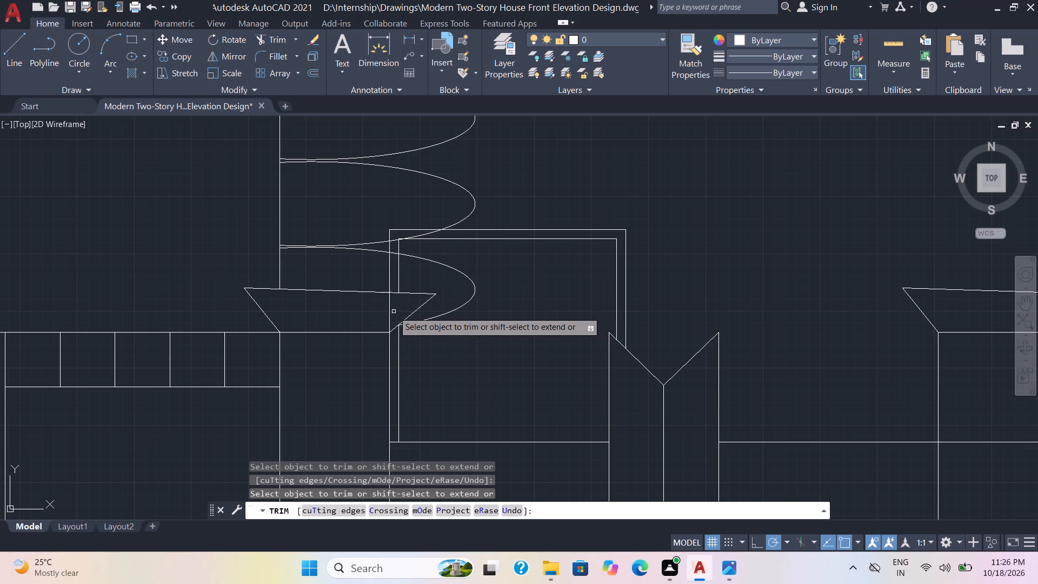
left_click(388, 311)
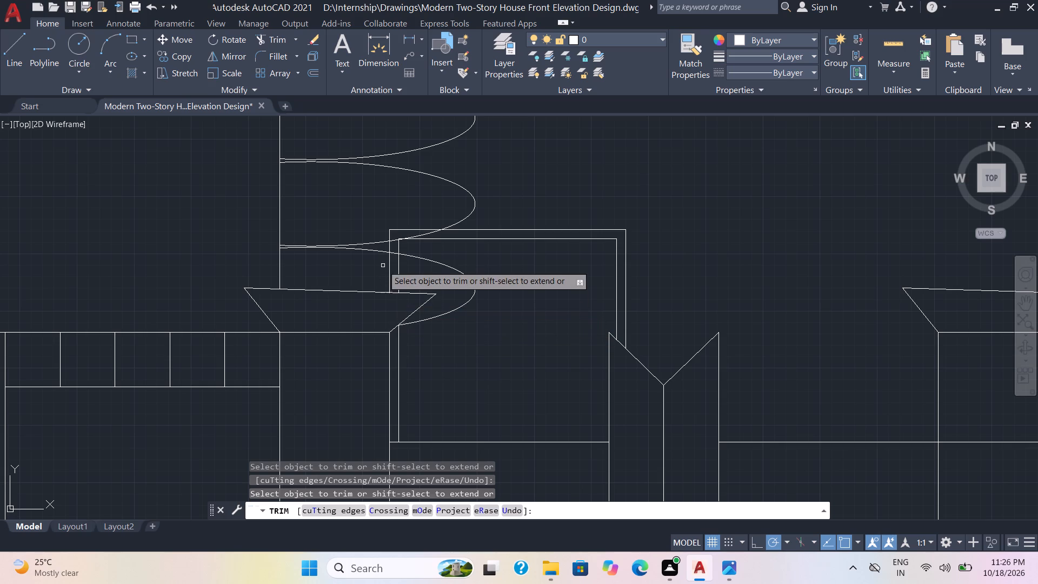
left_click(388, 271)
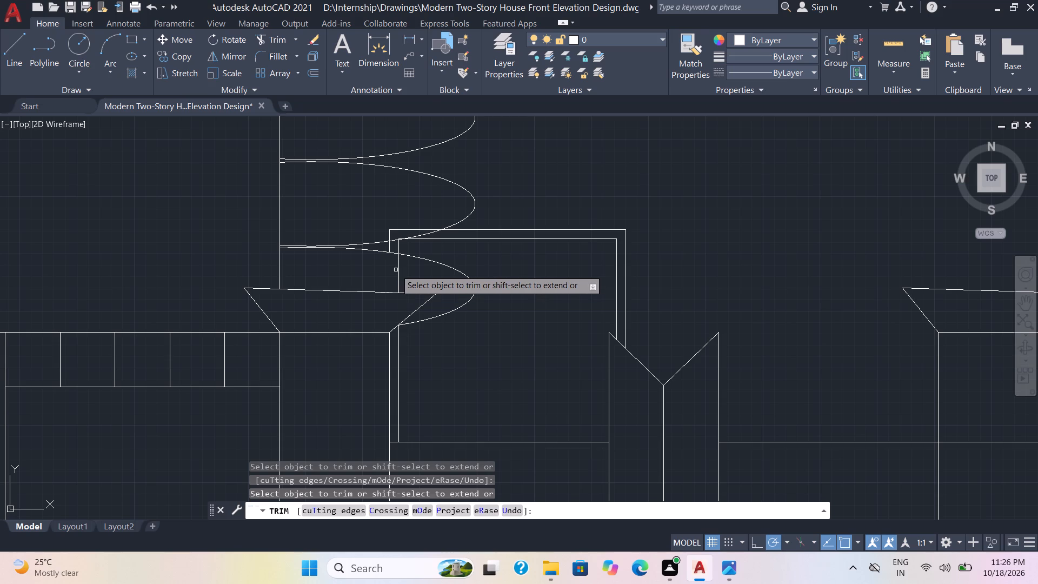
left_click(399, 271)
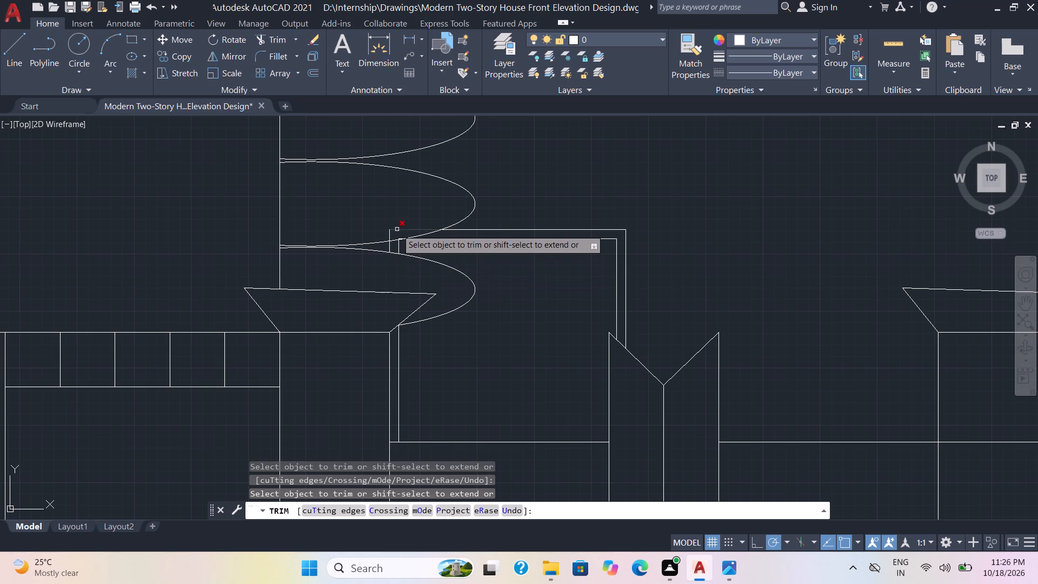
Trim the top-left corners of the outer and inner rectangles that project past the curved lobe.
left_click(396, 229)
left_click(390, 234)
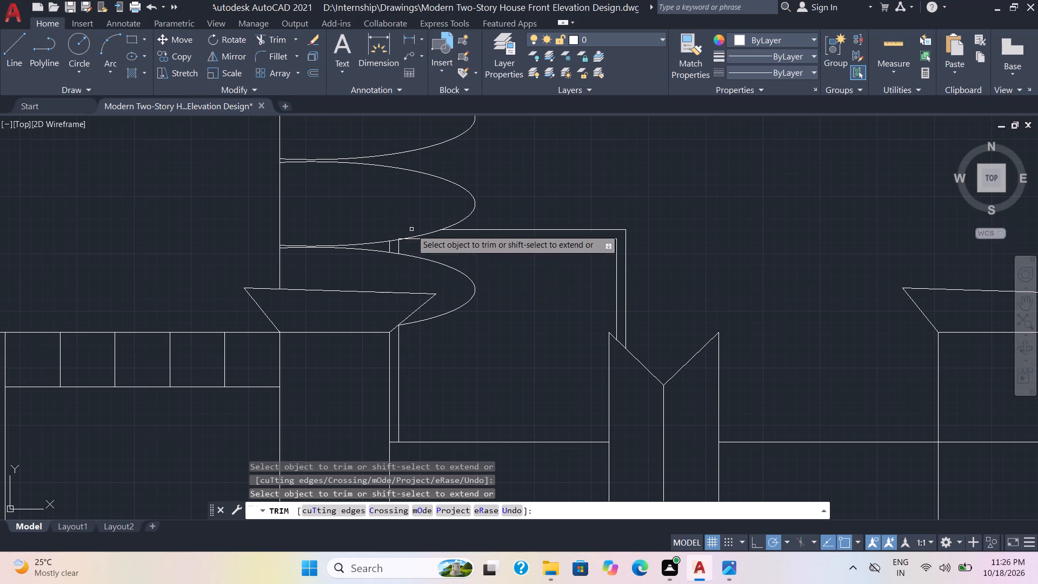
scroll(411, 229, "up", 6)
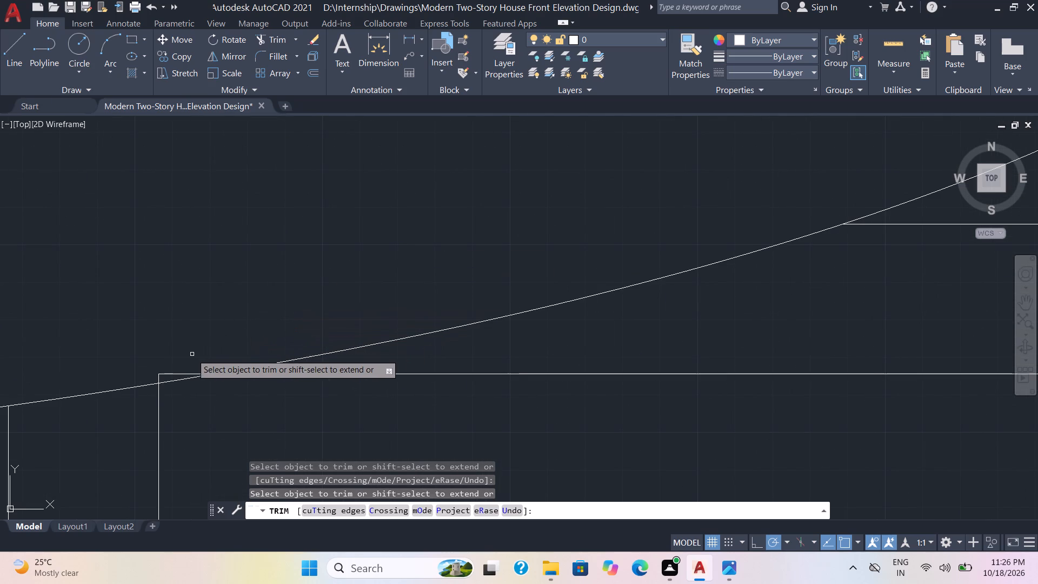
left_click(176, 373)
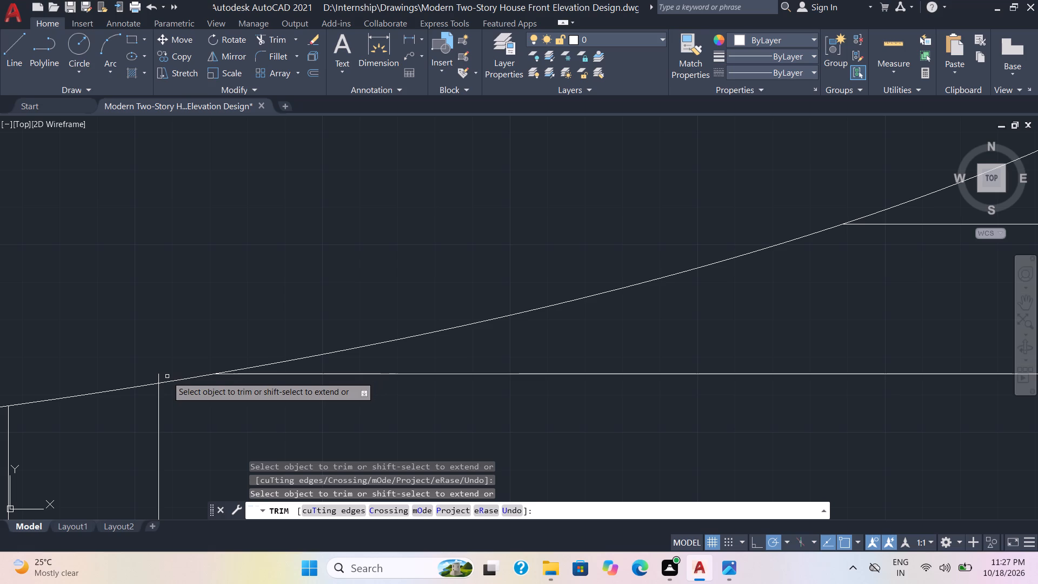
left_click(159, 377)
scroll(210, 299, "down", 6)
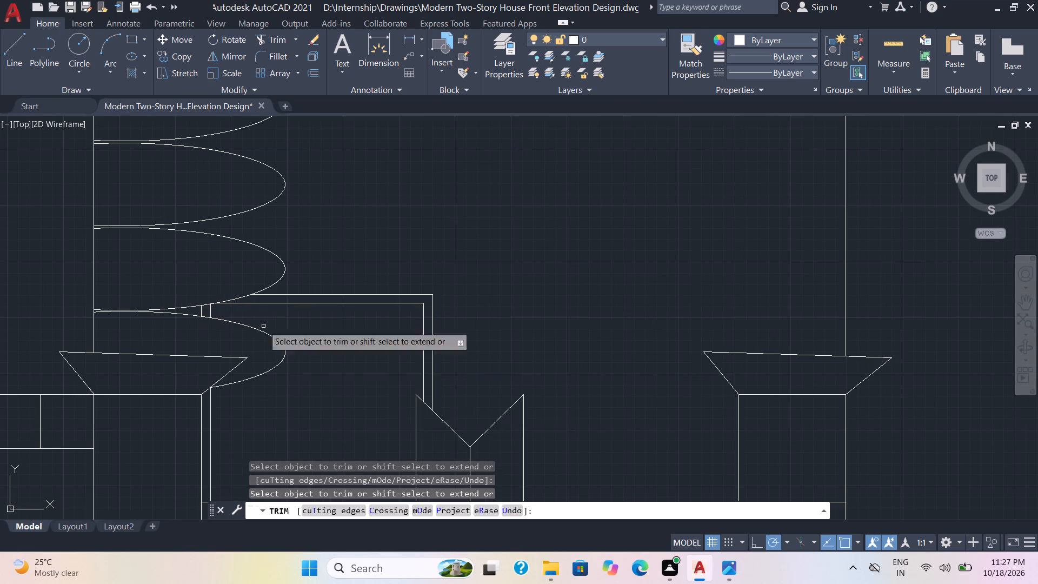
Draw a vertical line about 2'-1" long down to the horizontal line, between the double frame's left side and the V-topped bar.
middle_click_drag(374, 406, 373, 244)
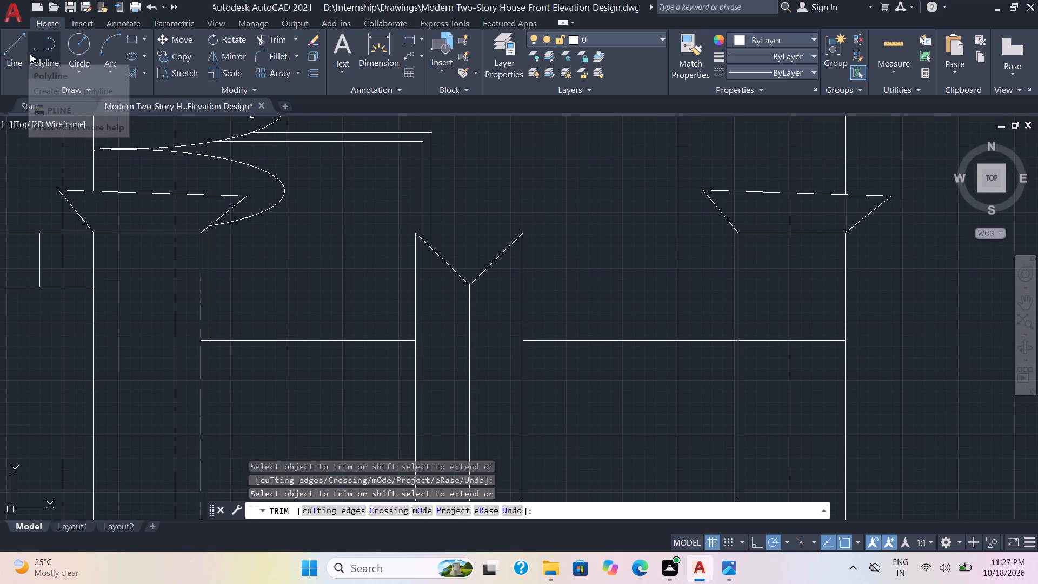
left_click(11, 49)
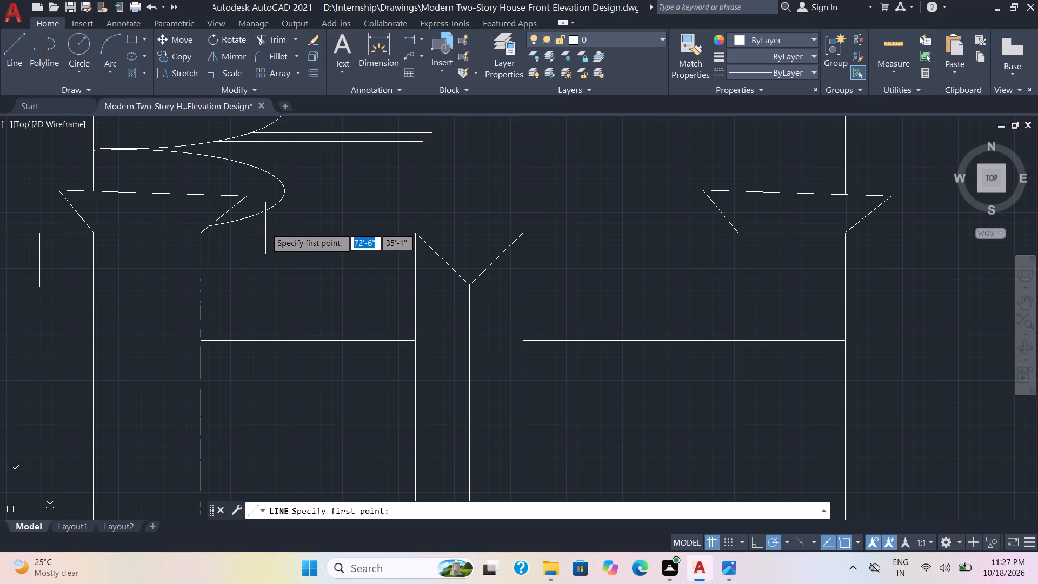
left_click(262, 228)
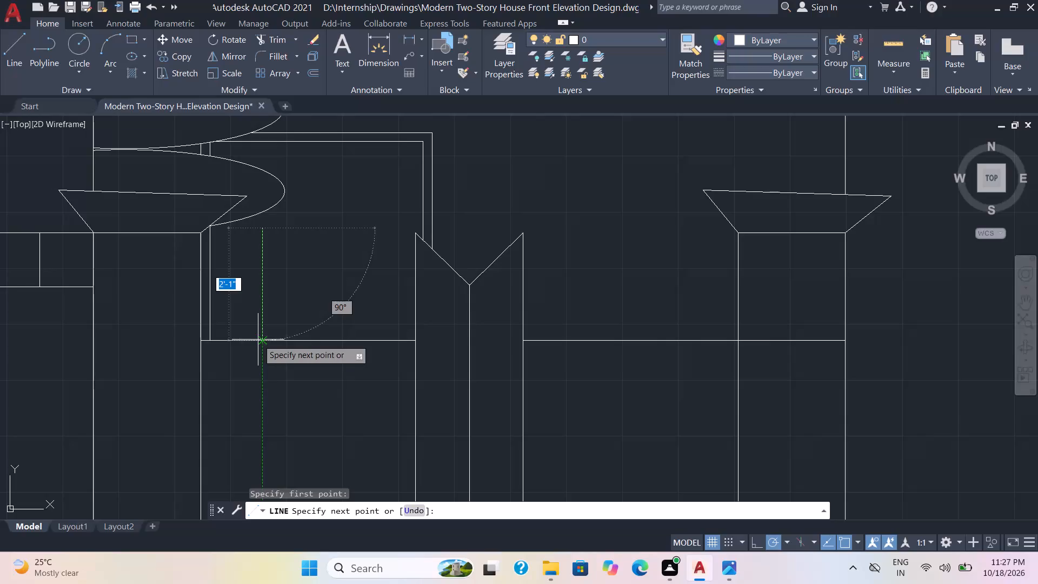
left_click(258, 339)
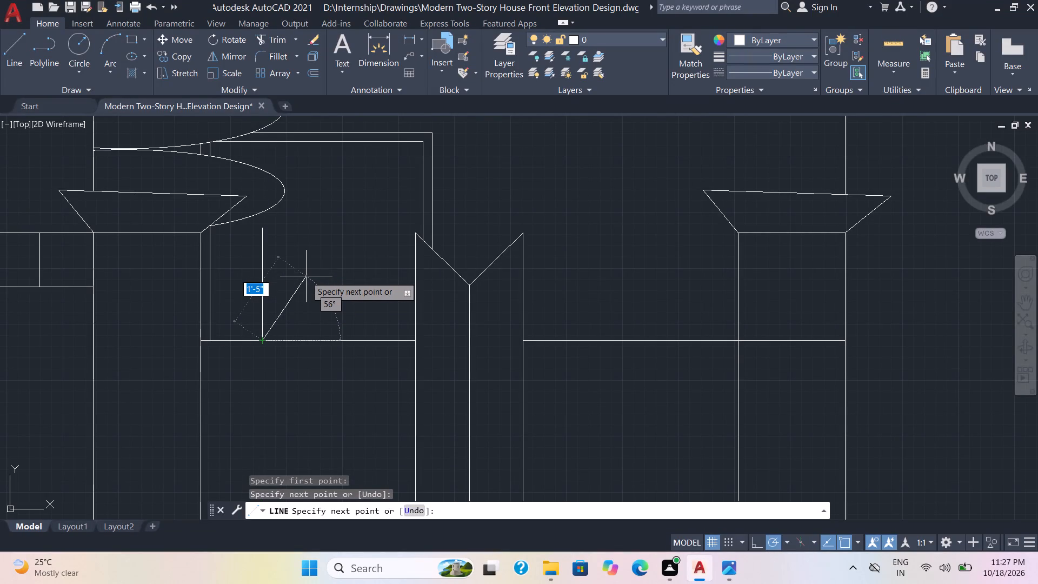
key("Escape")
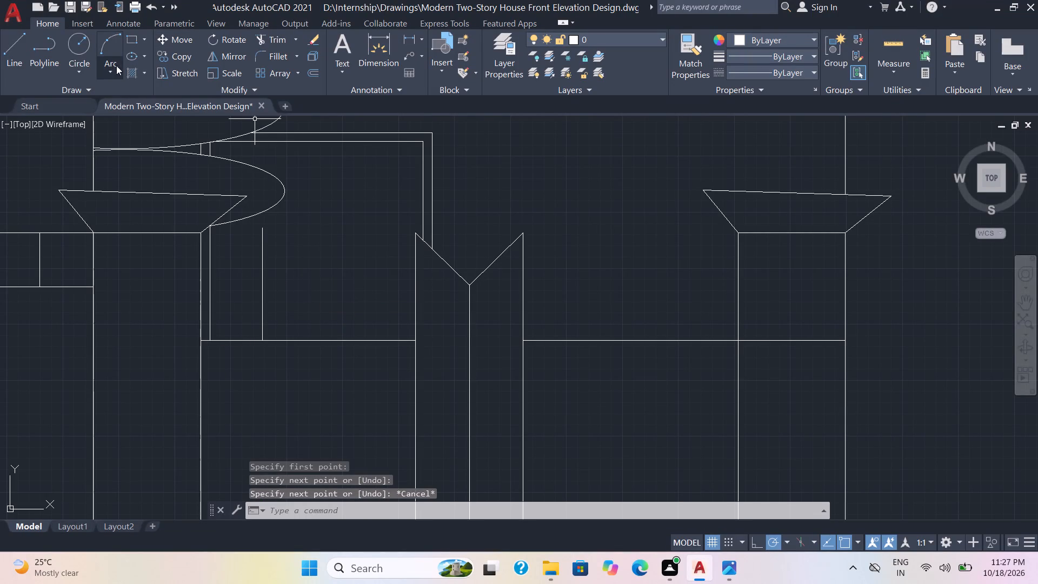
Draw a three-point arc arching from the top of the short vertical line to the V-topped bar's upper-left corner.
left_click(105, 47)
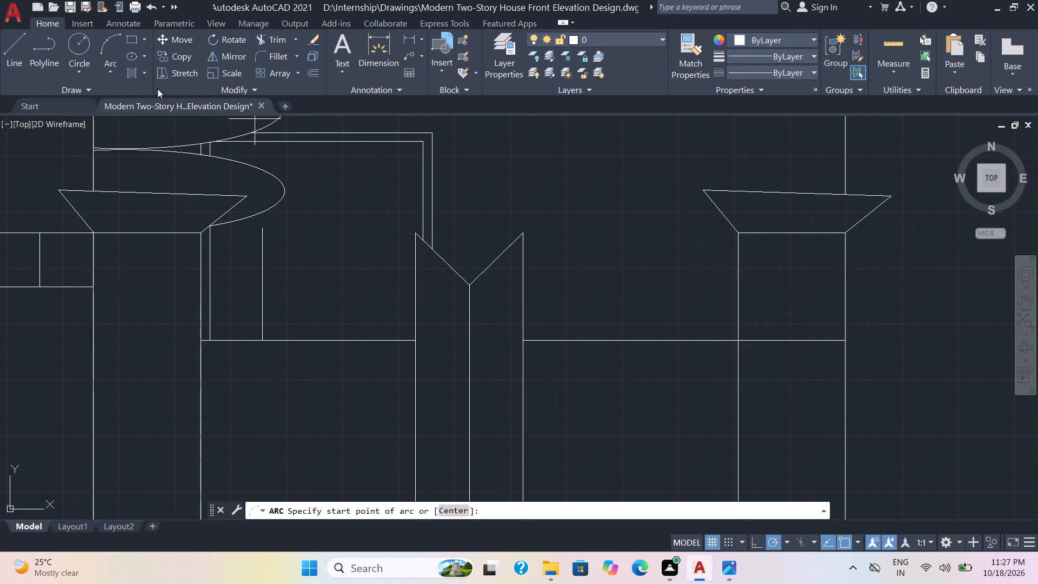
left_click(261, 229)
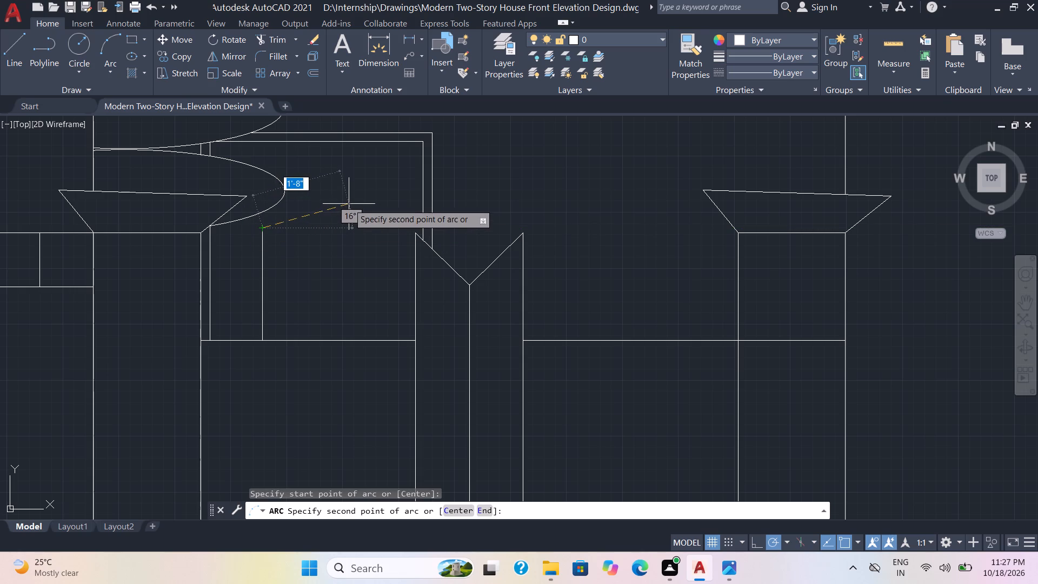
left_click(349, 203)
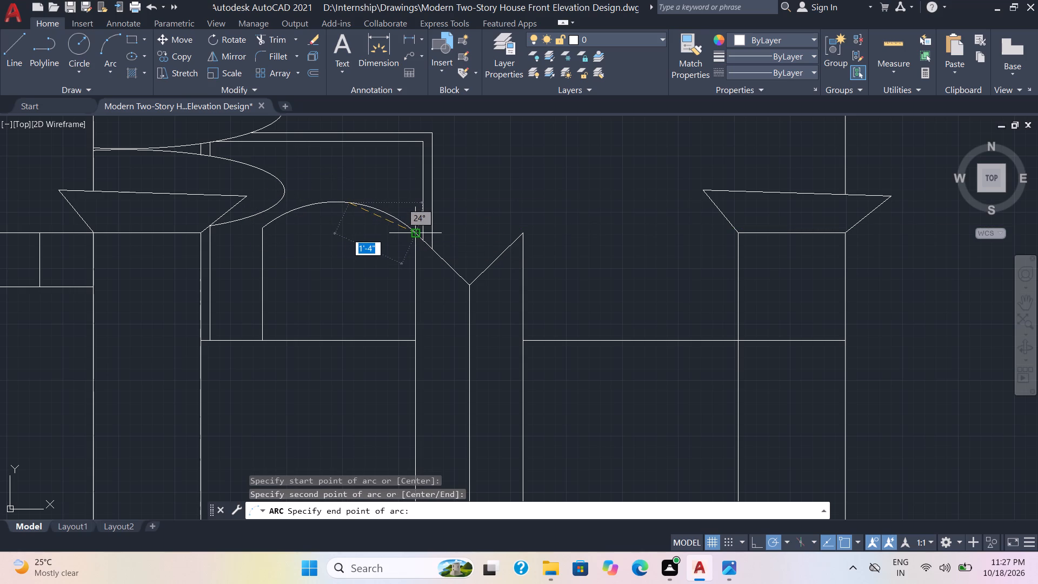
scroll(419, 235, "up", 3)
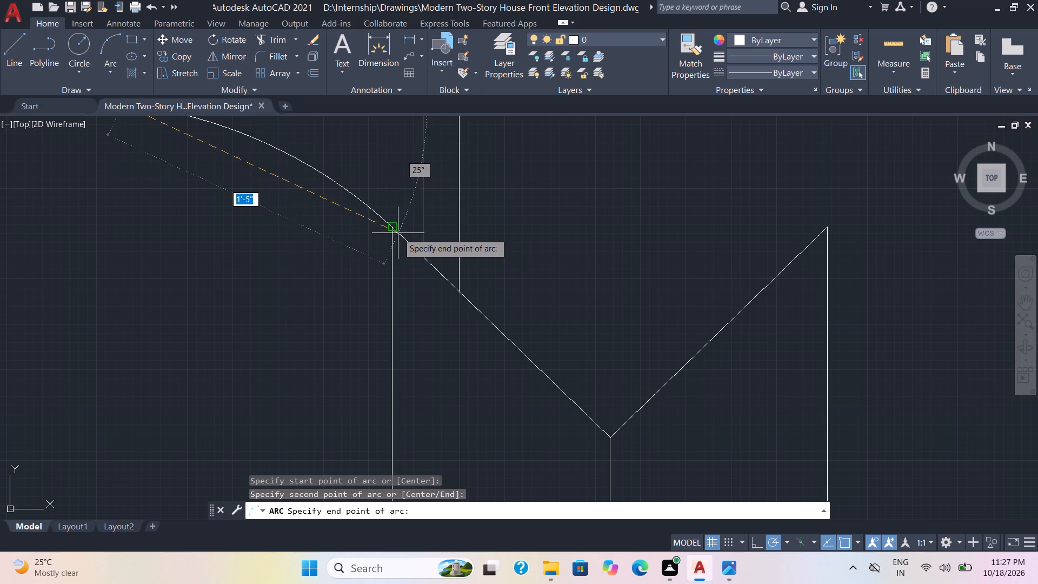
scroll(397, 230, "up", 3)
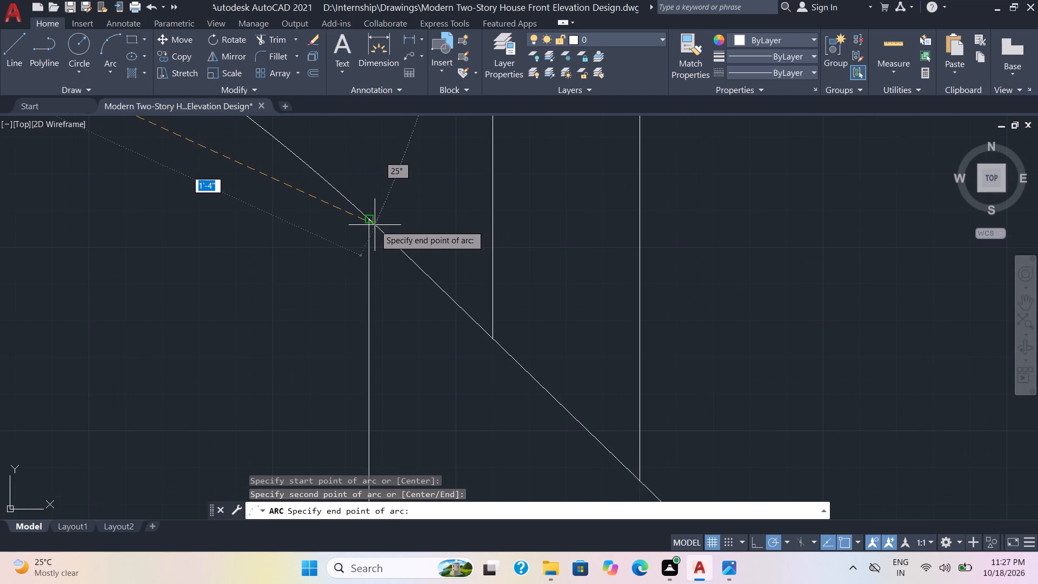
scroll(372, 222, "up", 3)
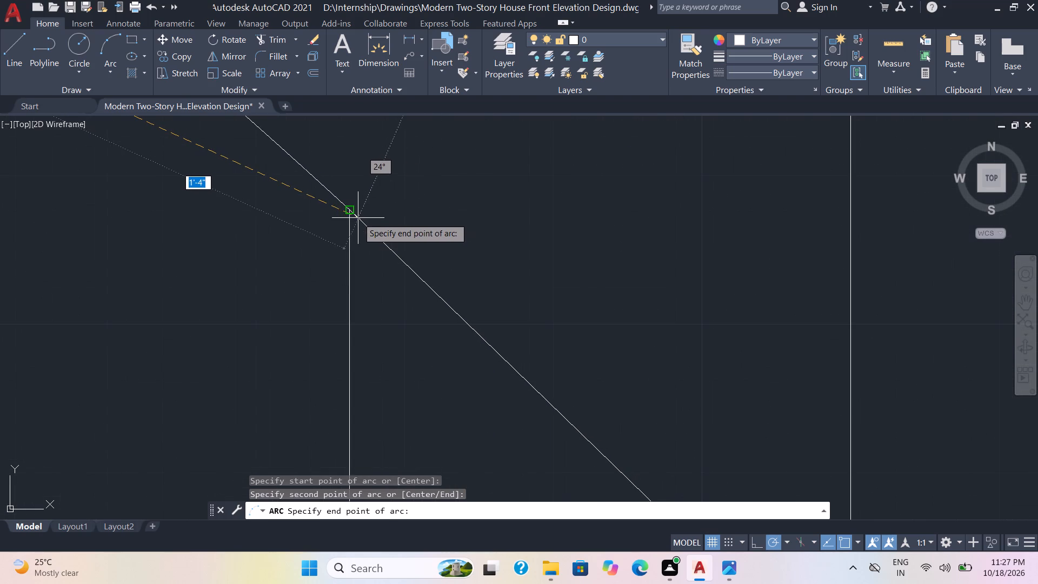
left_click(352, 211)
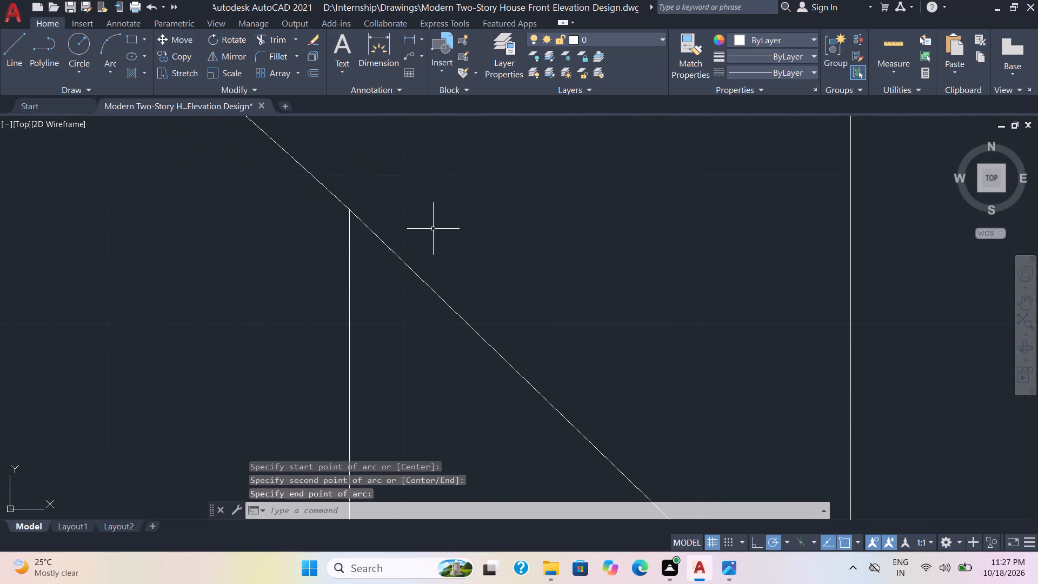
Draw a narrow upright ellipse centred under the arch, with a vertical half-axis of about 1'-7", crossing the horizontal line.
scroll(433, 228, "down", 10)
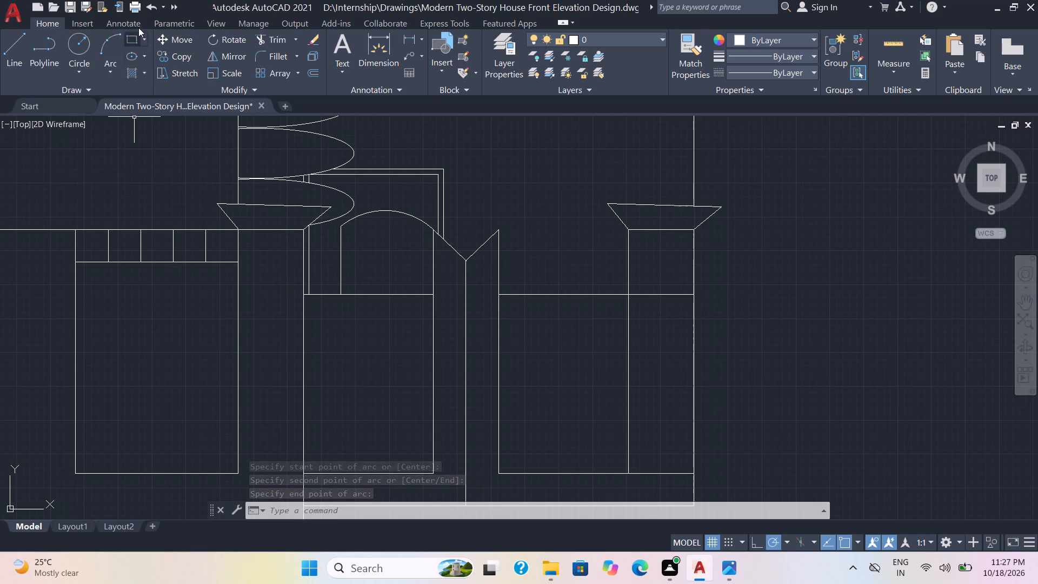
left_click(145, 56)
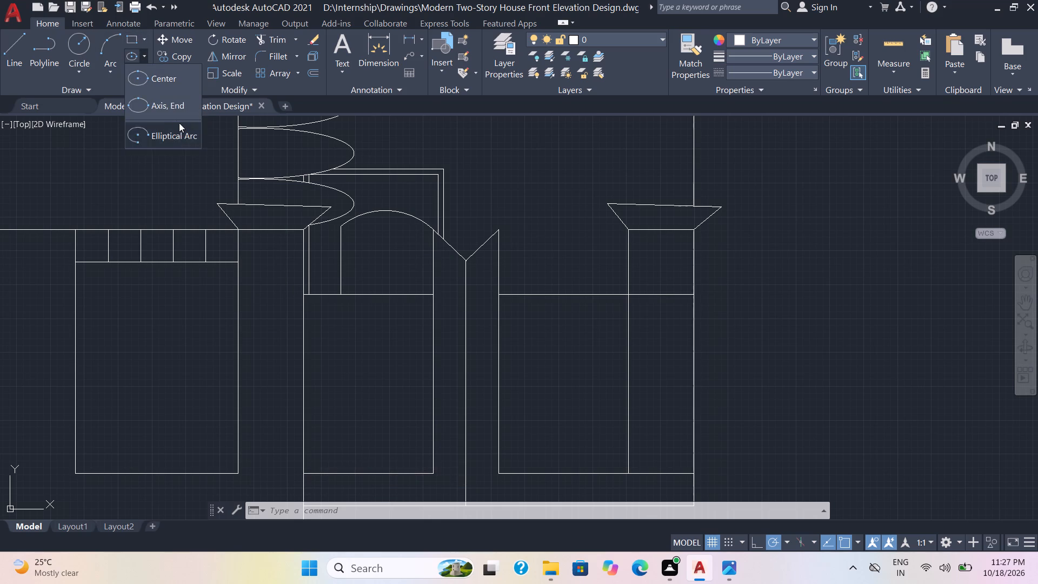
left_click(167, 82)
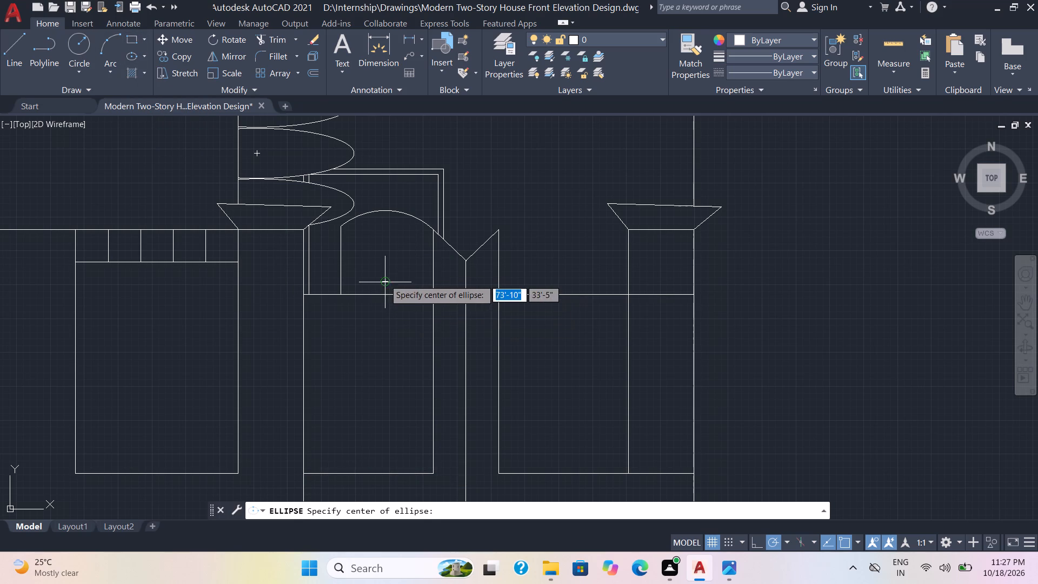
left_click(383, 281)
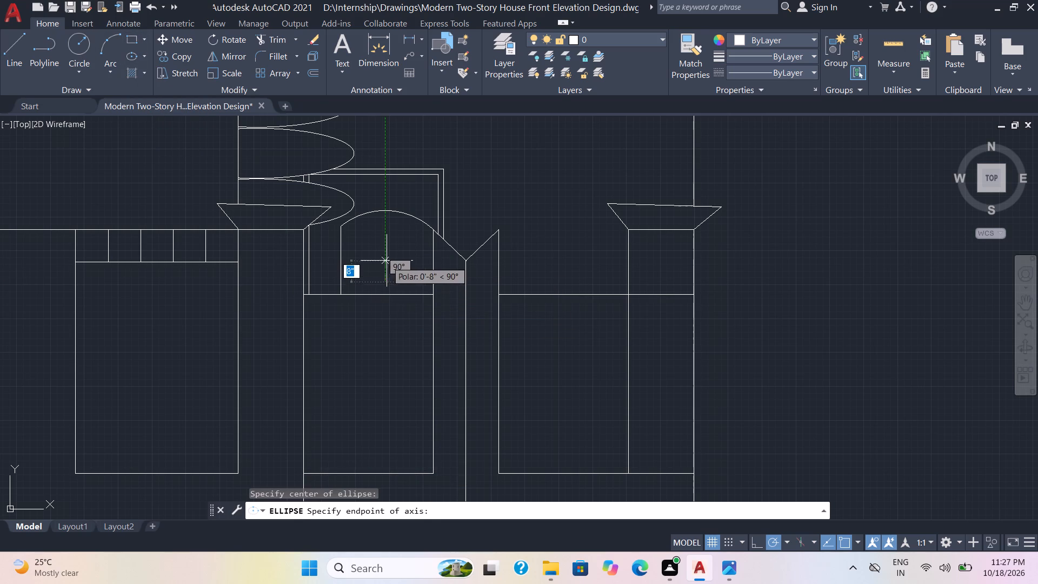
left_click(403, 279)
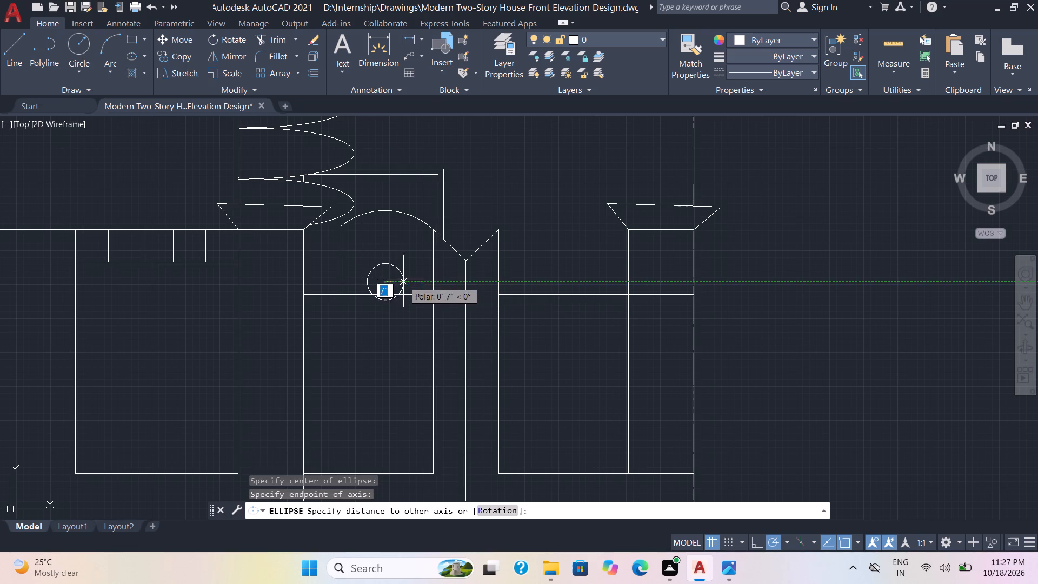
left_click(390, 334)
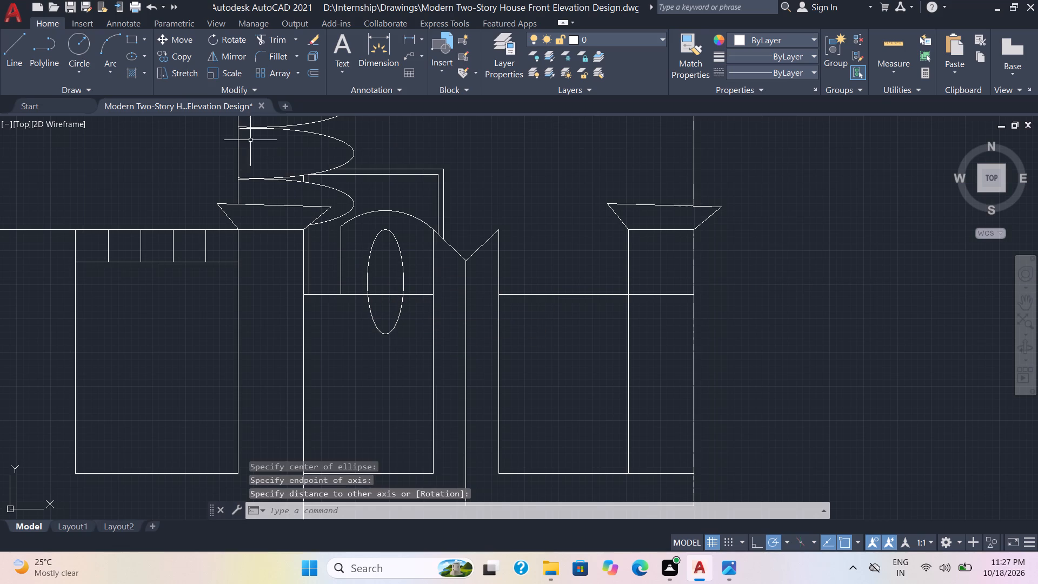
key("Escape")
Trim away the part of the ellipse below the horizontal line.
left_click(278, 38)
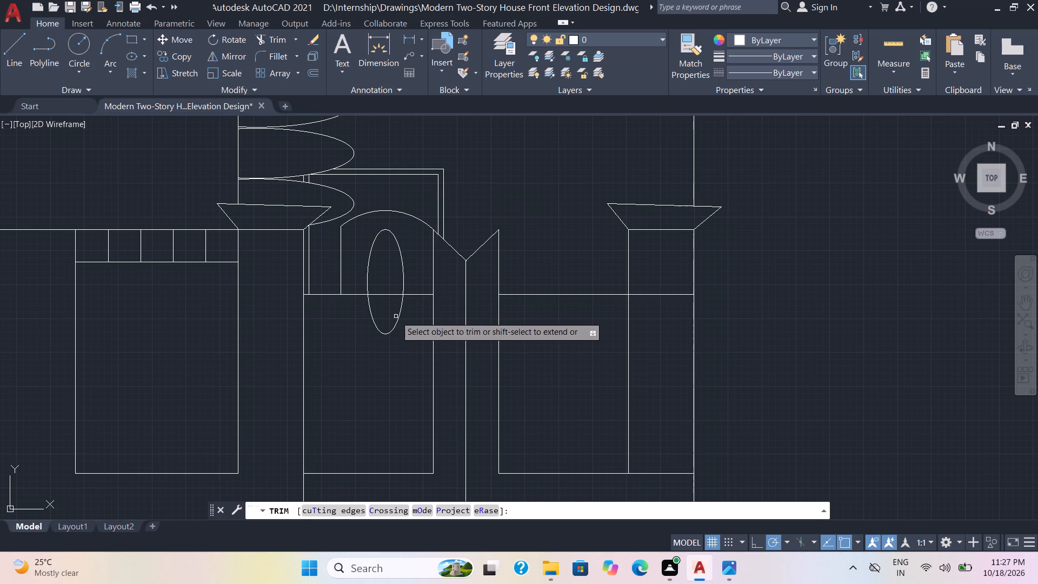
left_click(400, 313)
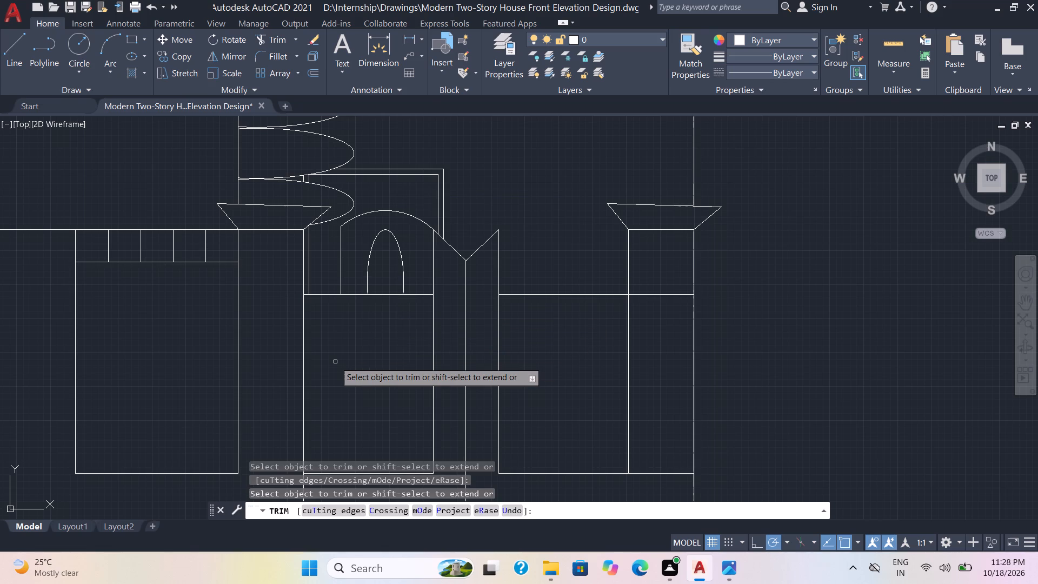
scroll(334, 362, "down", 1)
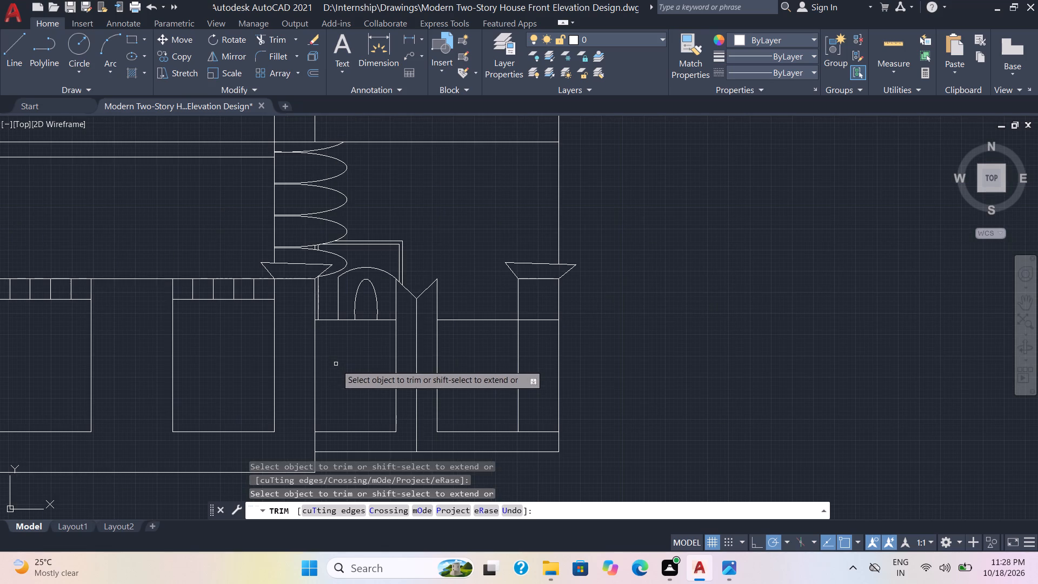
scroll(362, 372, "down", 1)
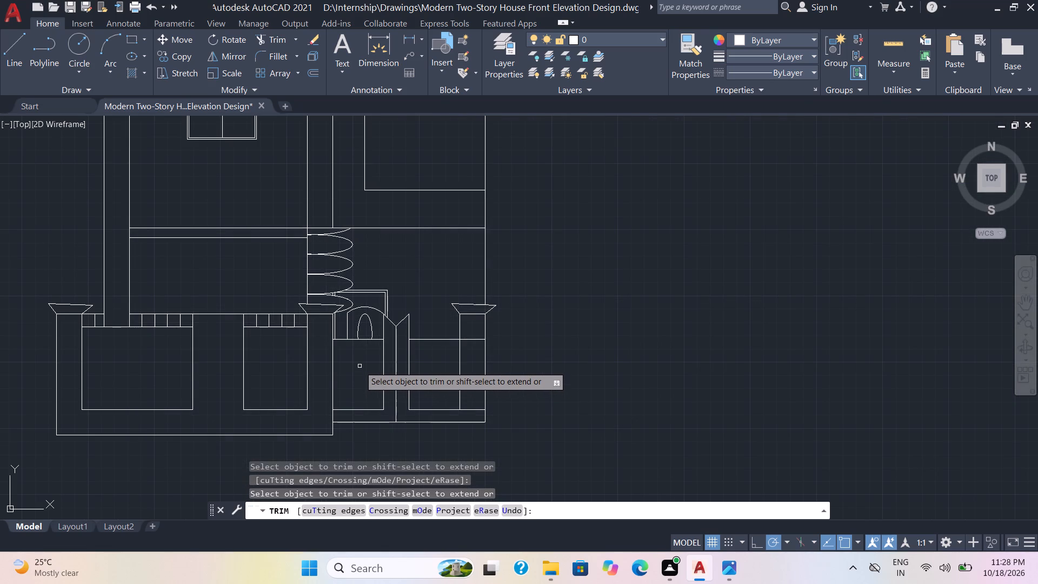
scroll(360, 366, "up", 1)
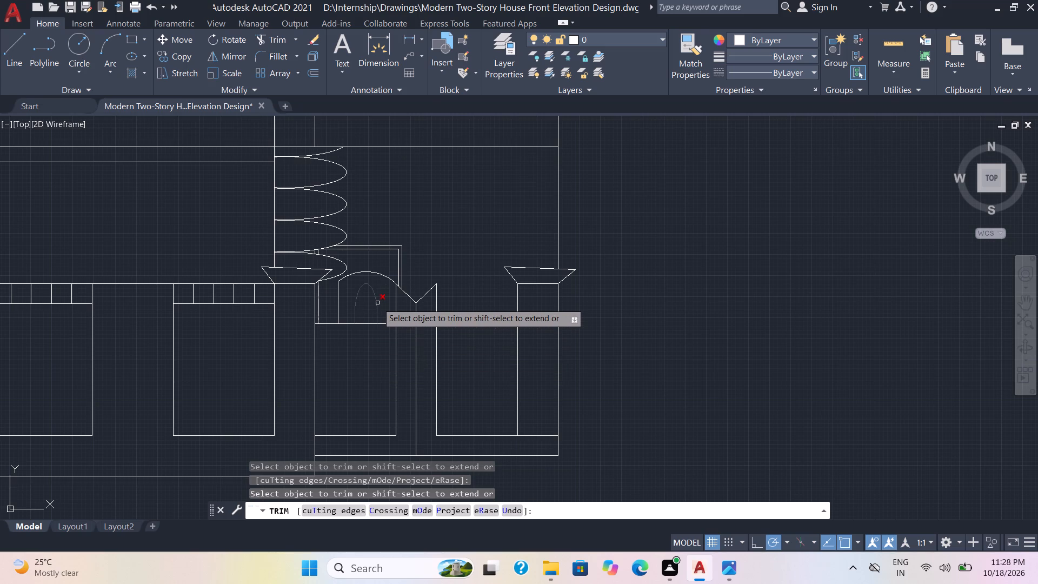
scroll(377, 303, "up", 1)
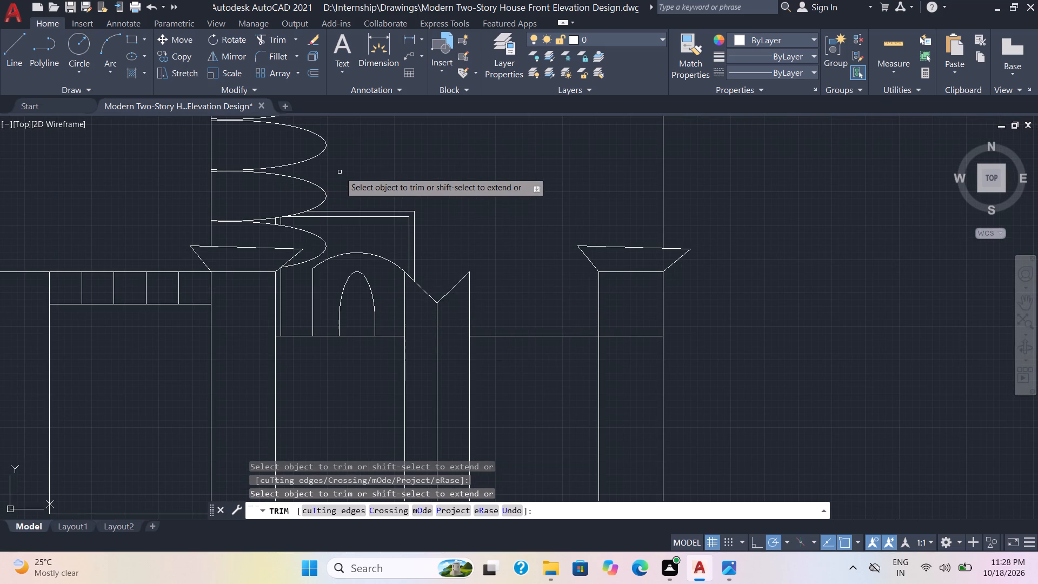
key("Escape")
Offset both sloped edges of the bar's V top by 2" to the lower side.
key("o")
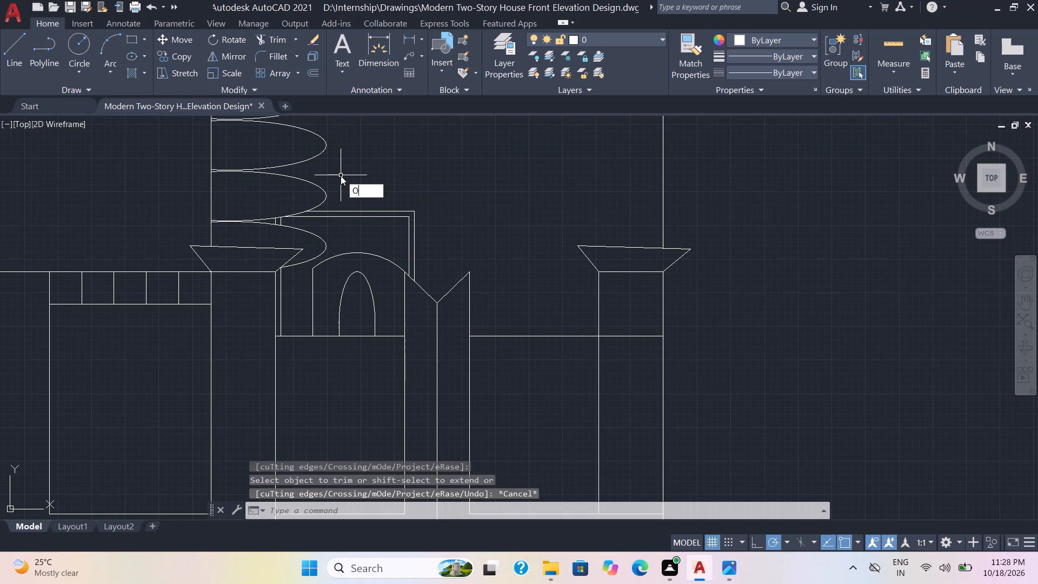
key("Return")
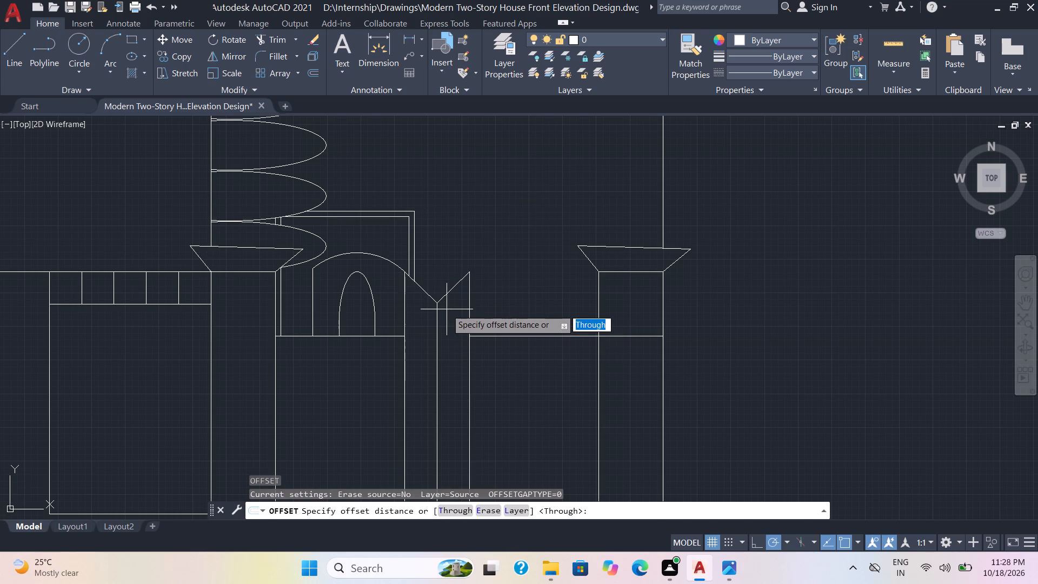
key("1")
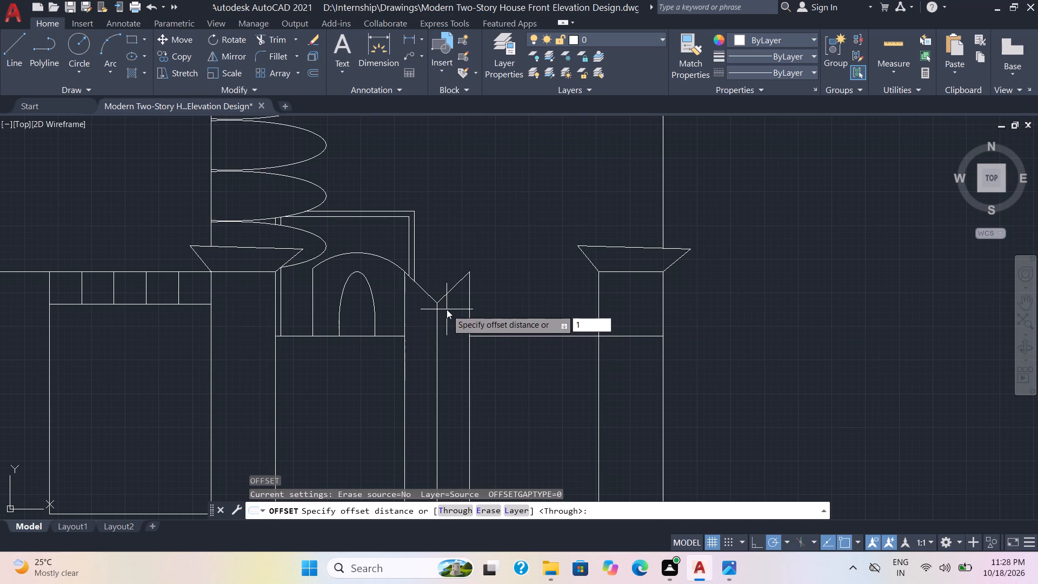
key("Return")
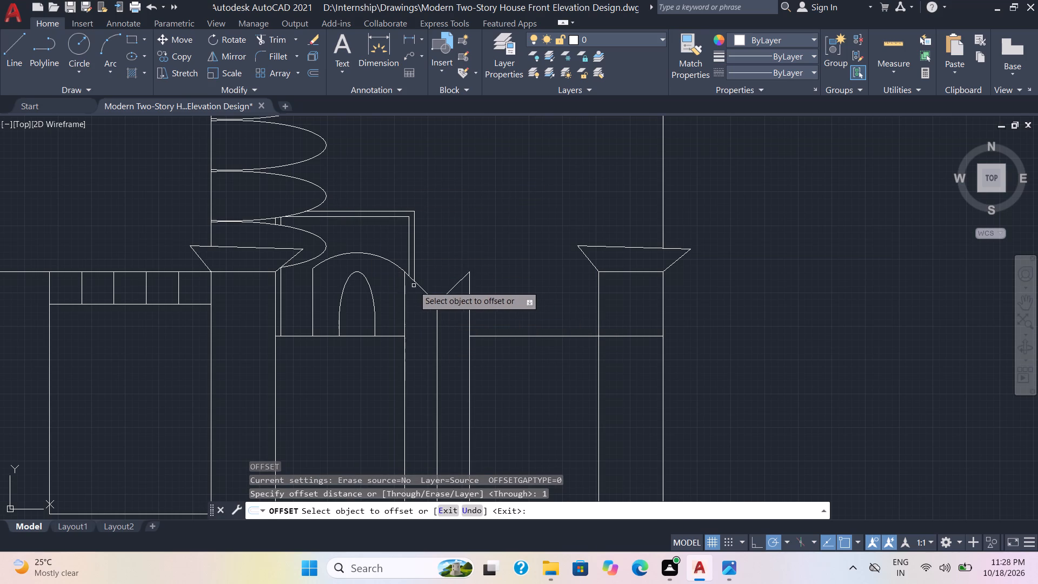
left_click(425, 290)
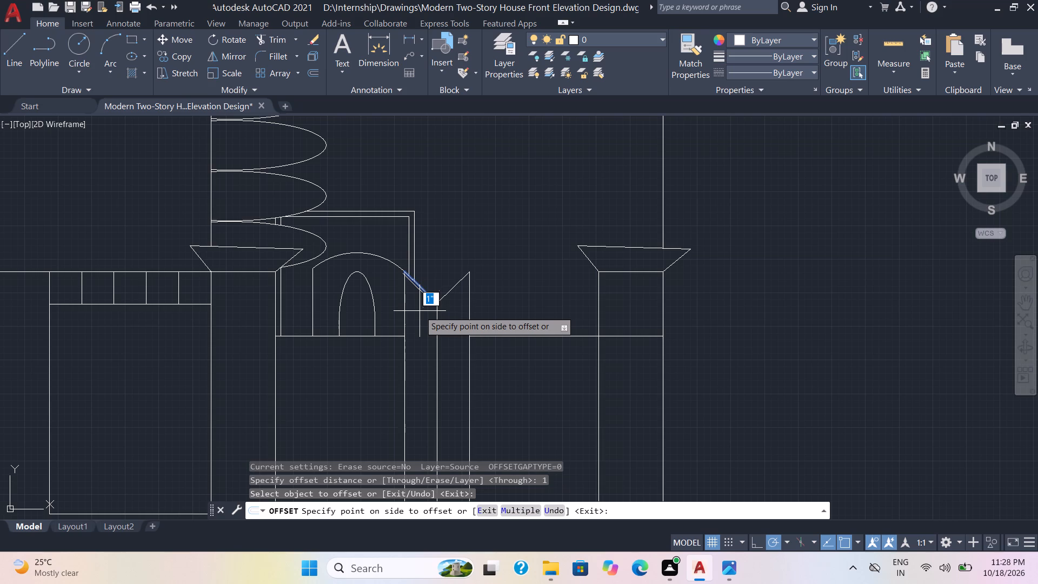
key("2")
key("Return")
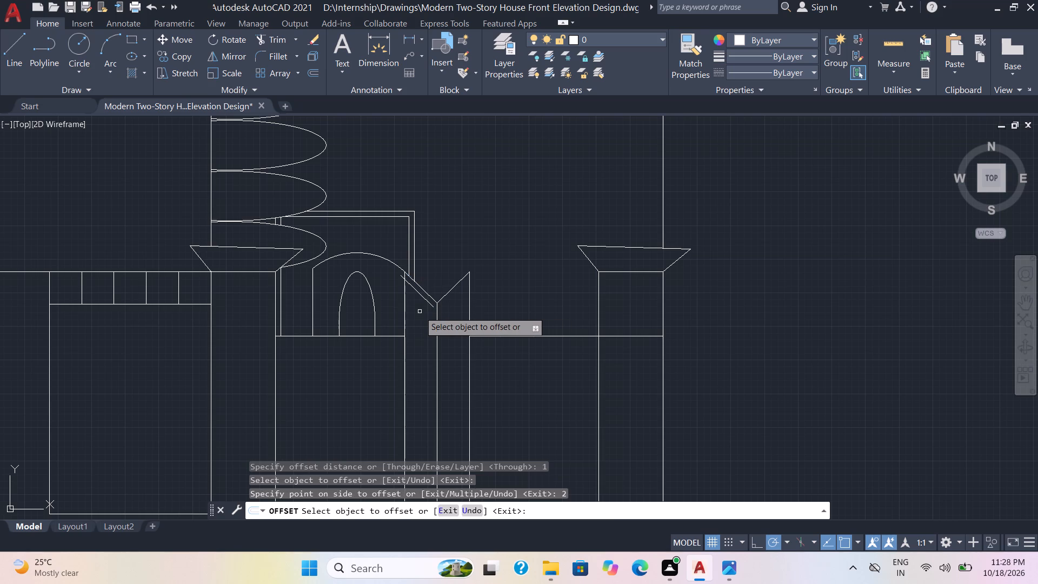
left_click(450, 292)
key("2")
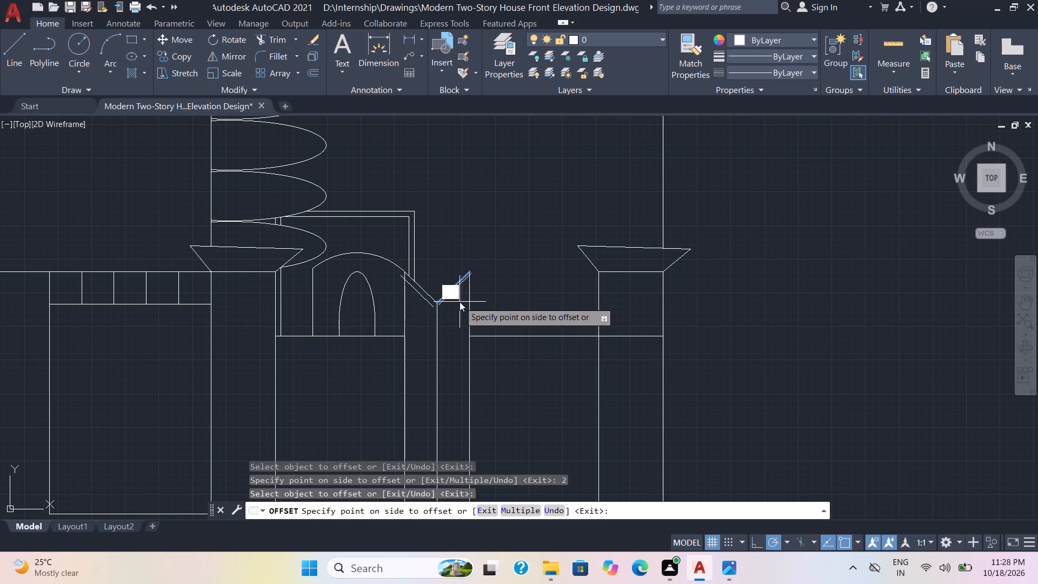
key("Return")
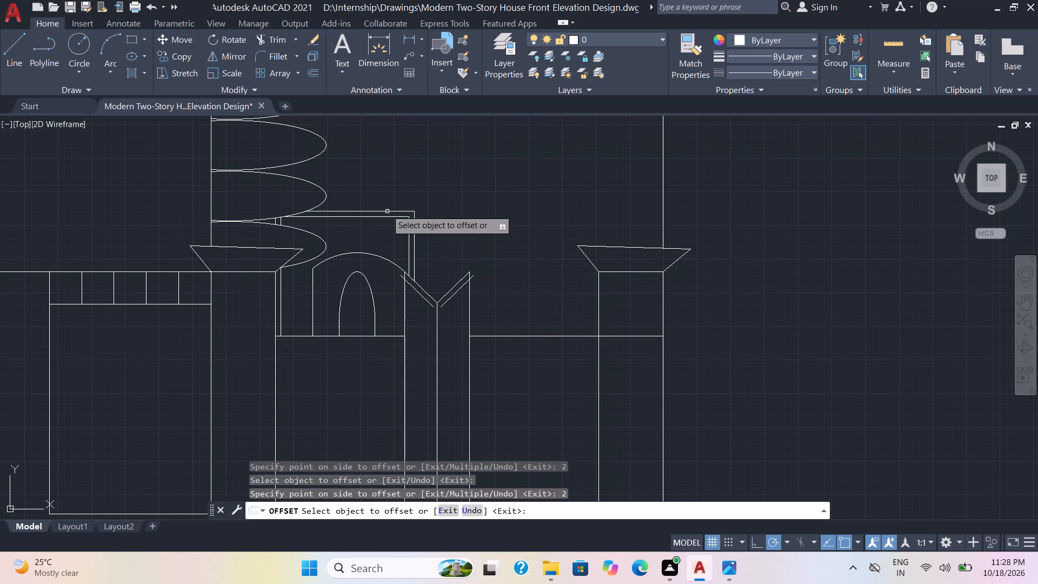
Extend the two offset V lines to meet at the bar's centre line and trim their outer ends at the bar's sides.
left_click(276, 39)
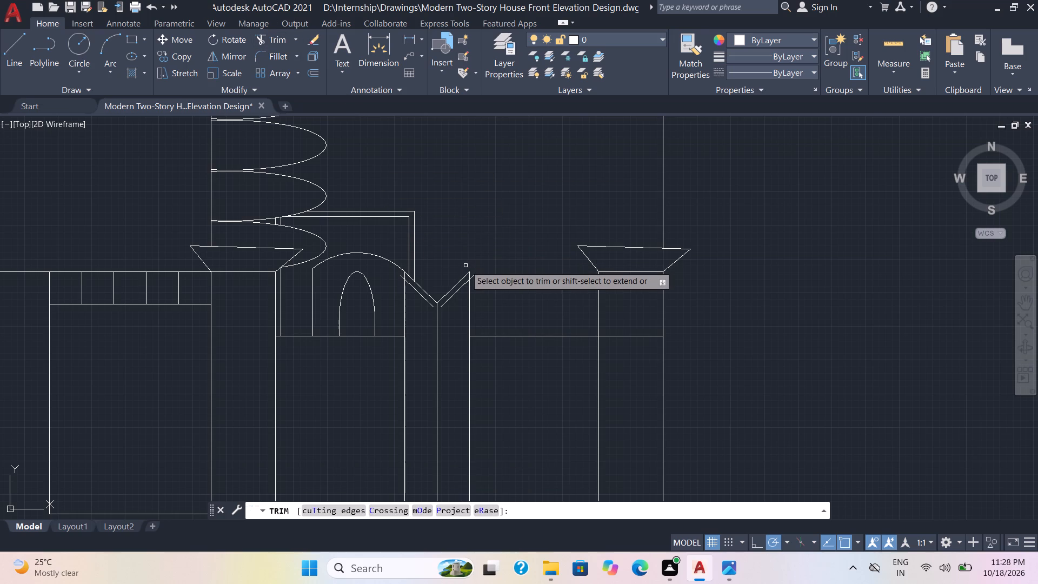
left_click(446, 301, "shift")
left_click(430, 303, "shift")
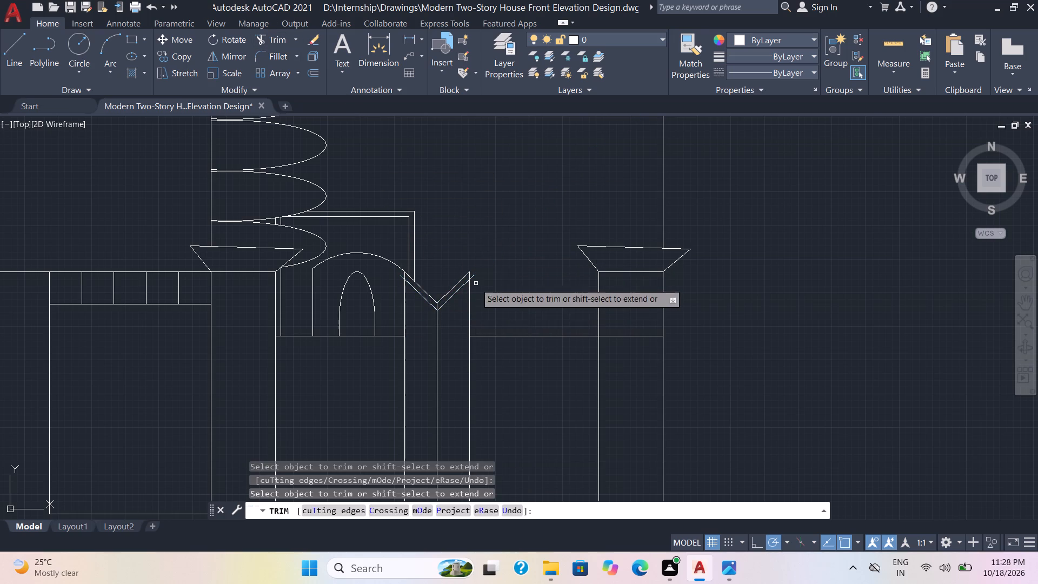
left_click(474, 278)
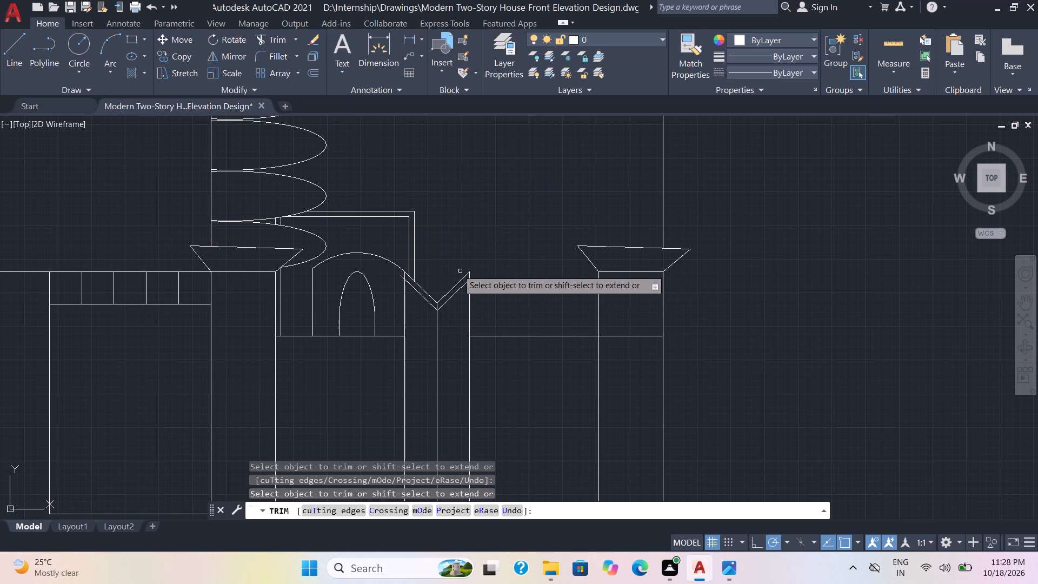
left_click(401, 277)
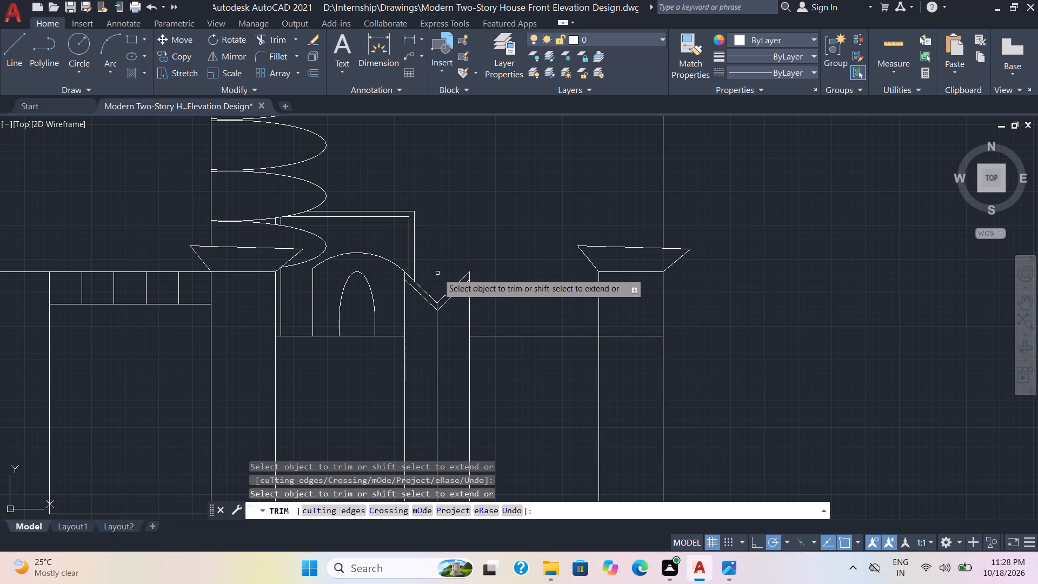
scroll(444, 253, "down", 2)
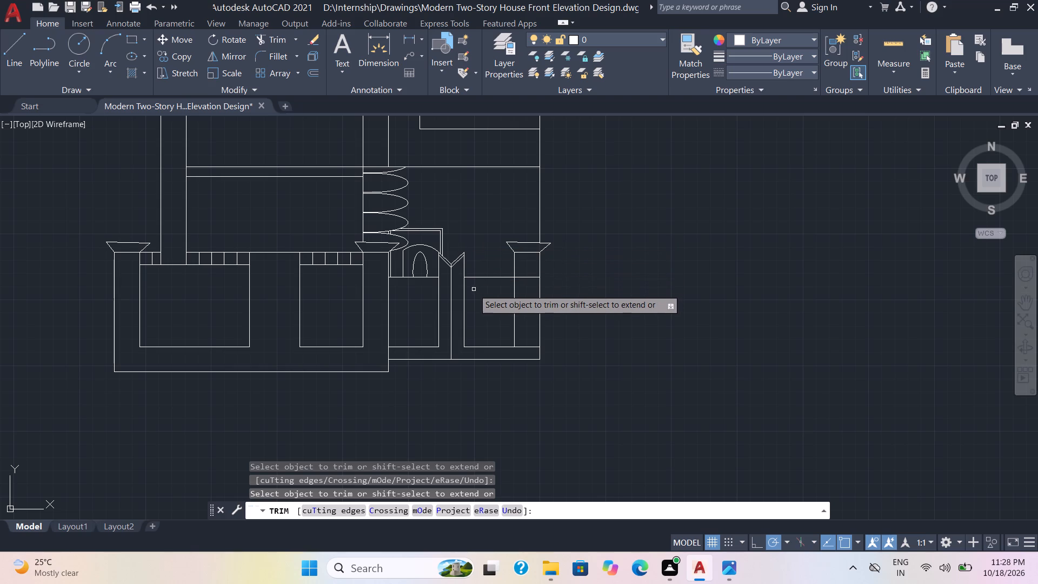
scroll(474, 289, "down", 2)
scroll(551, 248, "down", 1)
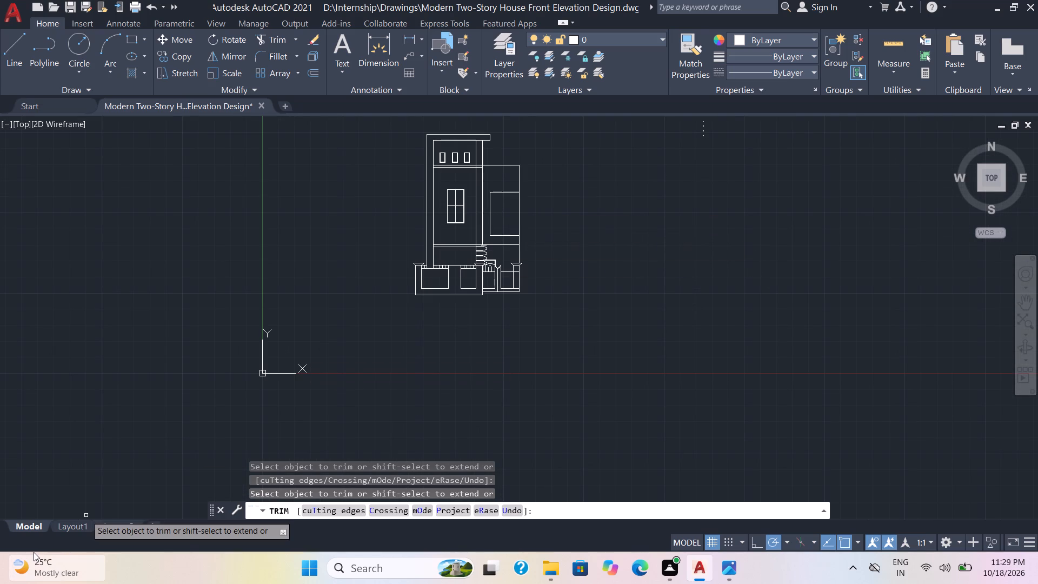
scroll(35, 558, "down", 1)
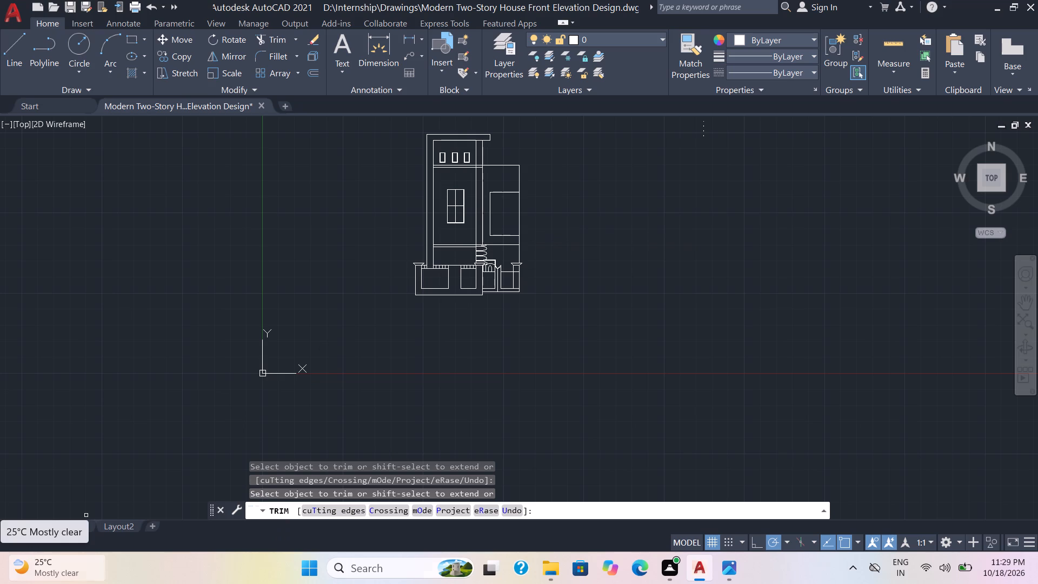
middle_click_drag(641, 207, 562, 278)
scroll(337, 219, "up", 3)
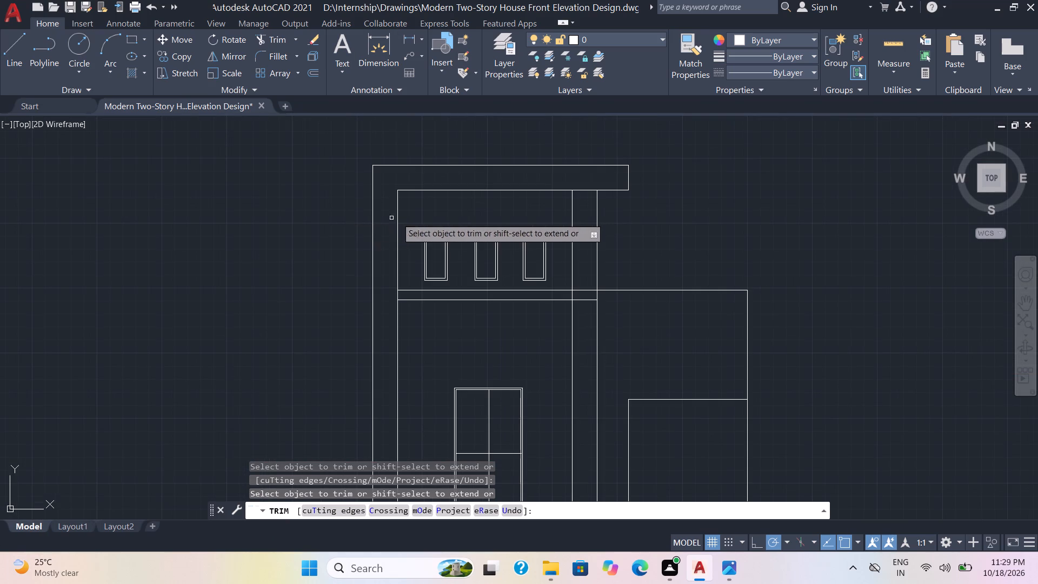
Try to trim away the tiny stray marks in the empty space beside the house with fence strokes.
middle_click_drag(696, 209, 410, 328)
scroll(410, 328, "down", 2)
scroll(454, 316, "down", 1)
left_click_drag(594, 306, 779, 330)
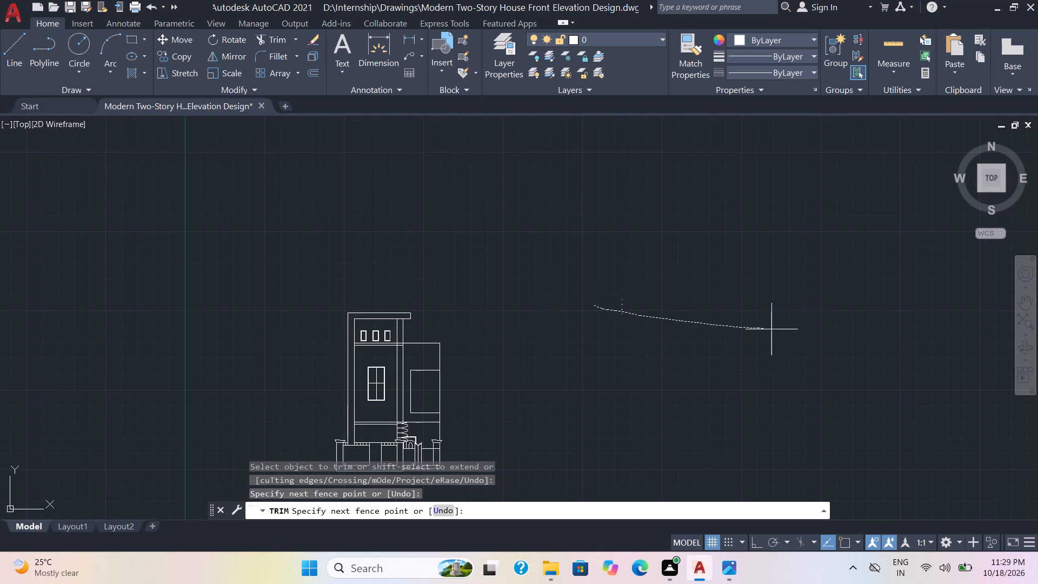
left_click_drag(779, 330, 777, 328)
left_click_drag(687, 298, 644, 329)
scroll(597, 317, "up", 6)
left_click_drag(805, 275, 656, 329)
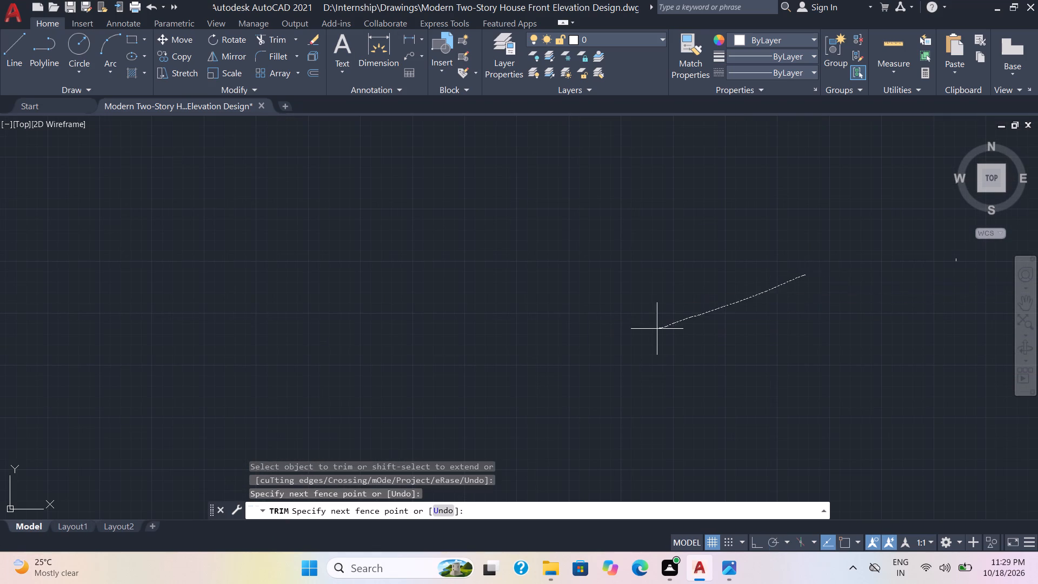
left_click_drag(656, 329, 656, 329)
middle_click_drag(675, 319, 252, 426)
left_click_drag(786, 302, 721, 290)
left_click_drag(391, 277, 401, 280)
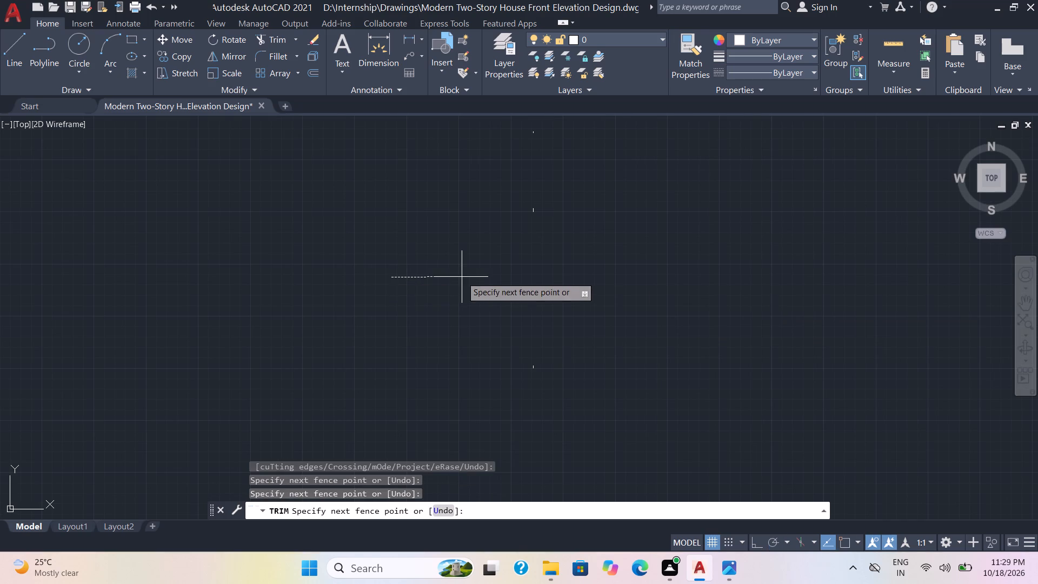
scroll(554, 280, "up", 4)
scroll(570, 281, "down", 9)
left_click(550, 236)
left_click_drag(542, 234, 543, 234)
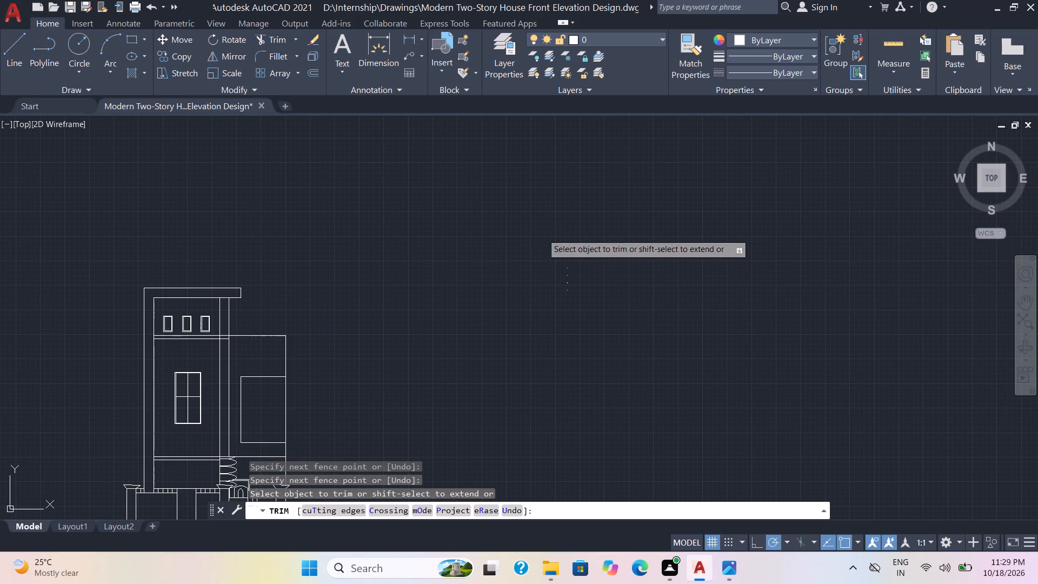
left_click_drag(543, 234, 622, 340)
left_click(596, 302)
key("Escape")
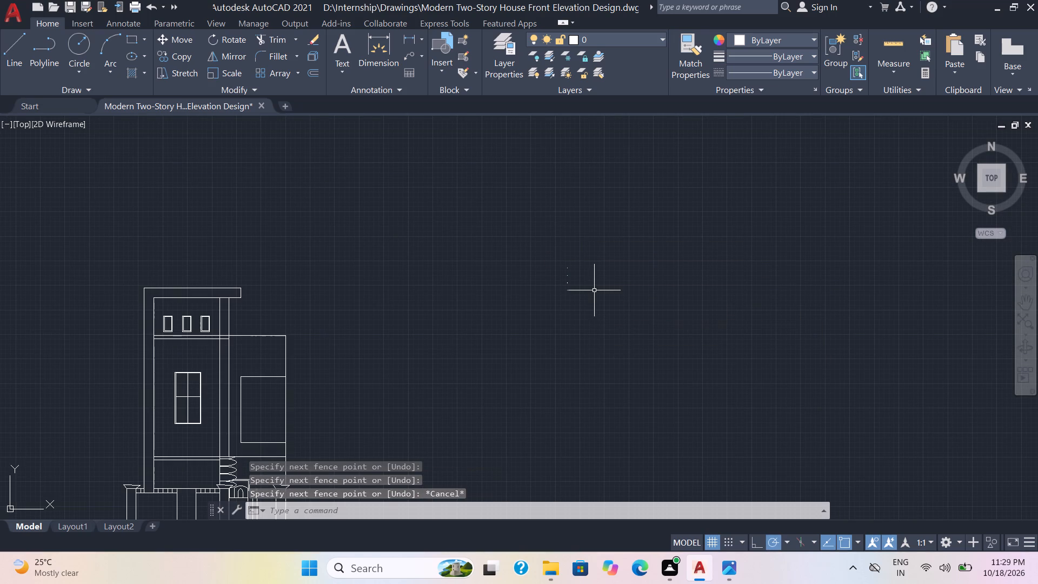
Erase the tiny stray marks in the empty space beside the house elevation.
left_click_drag(555, 238, 561, 258)
left_click(645, 396)
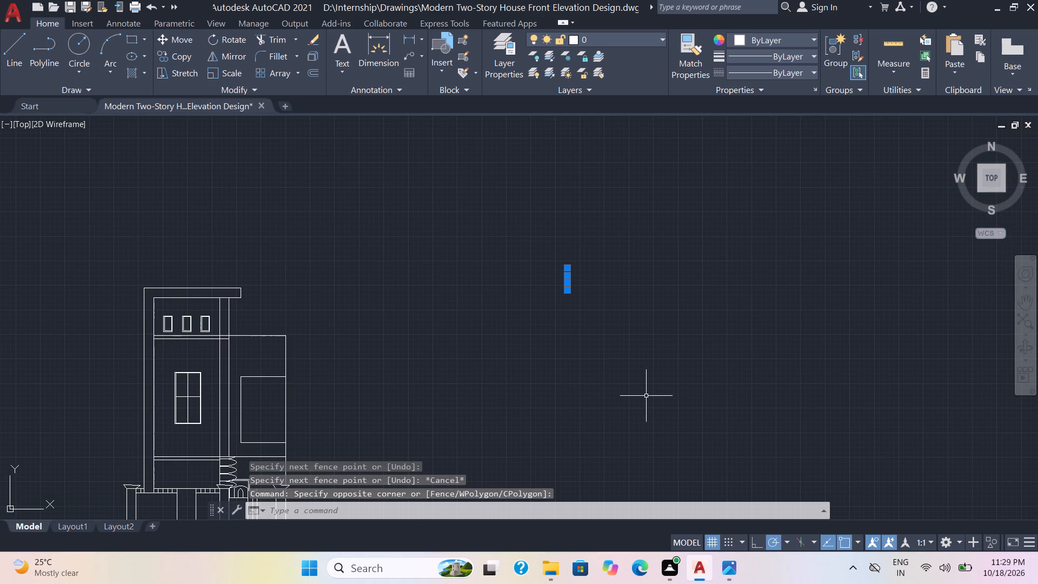
key("Delete")
Draw a nearly square rectangle about 3'-11" wide in the empty space beside the house.
middle_click_drag(532, 528, 597, 428)
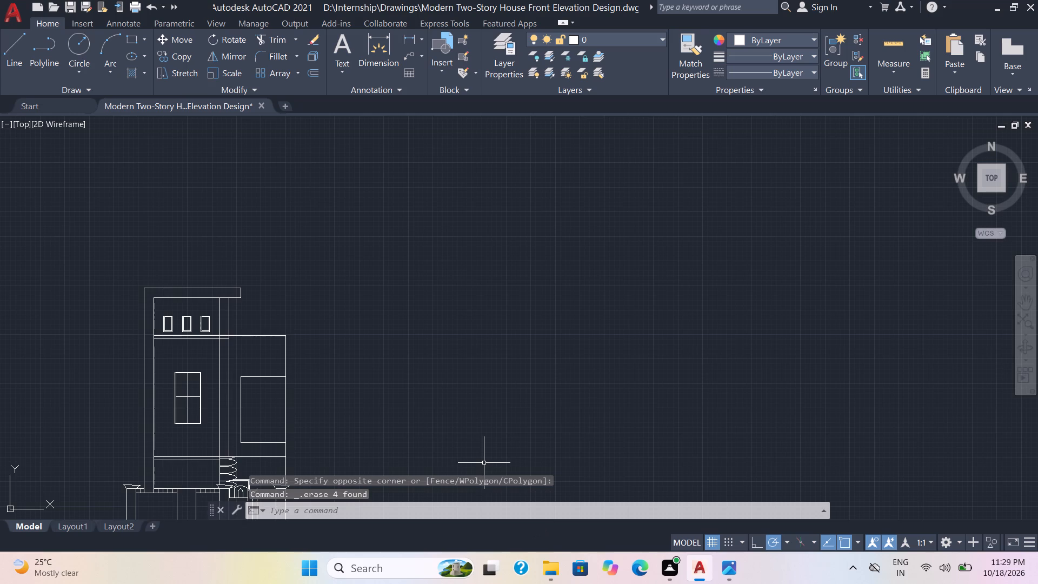
middle_click_drag(597, 428, 596, 428)
scroll(469, 401, "up", 1)
middle_click_drag(469, 401, 631, 304)
scroll(493, 369, "up", 1)
scroll(492, 369, "down", 2)
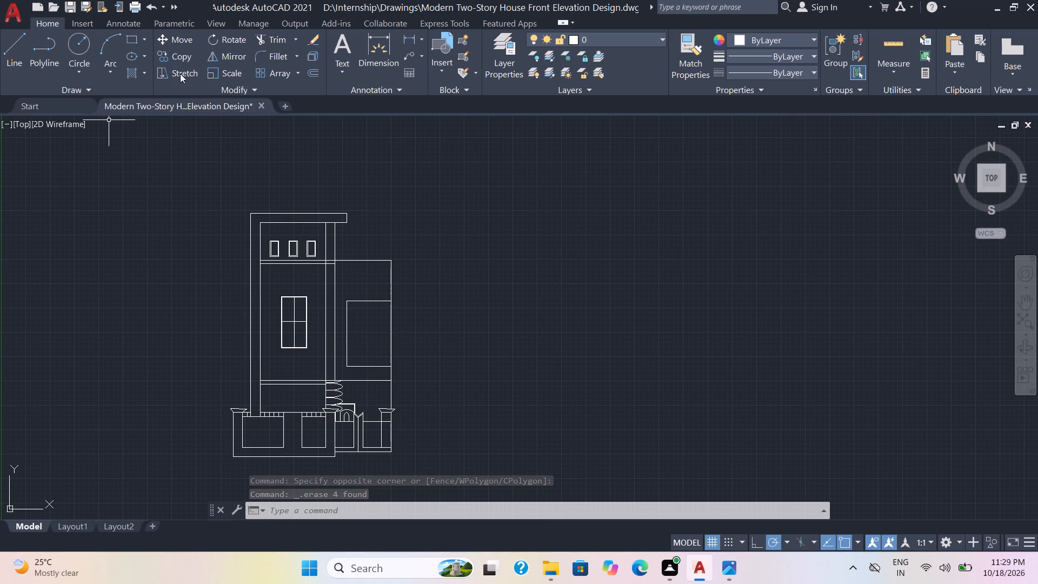
left_click_drag(128, 37, 134, 38)
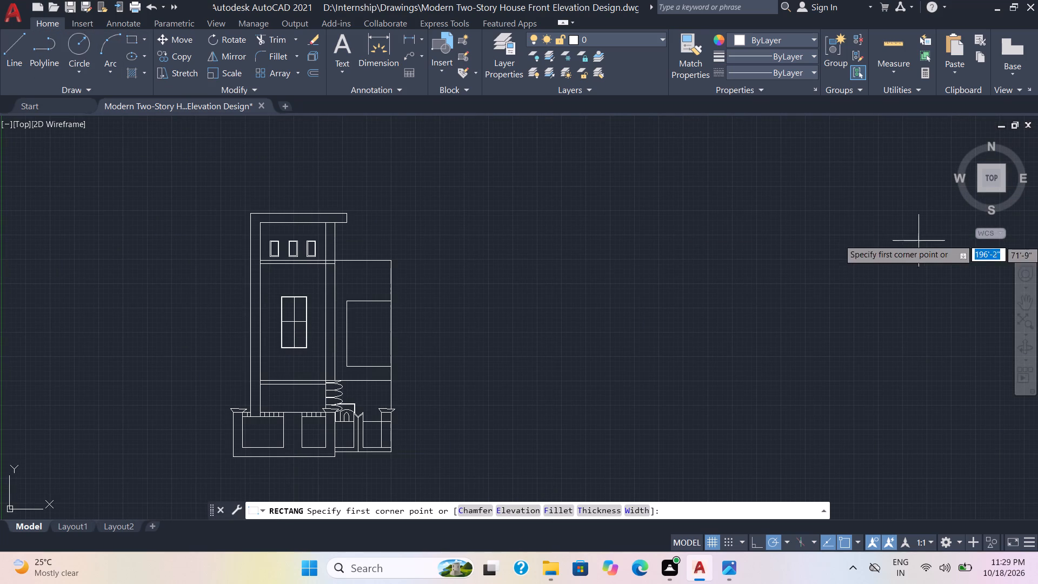
left_click(497, 280)
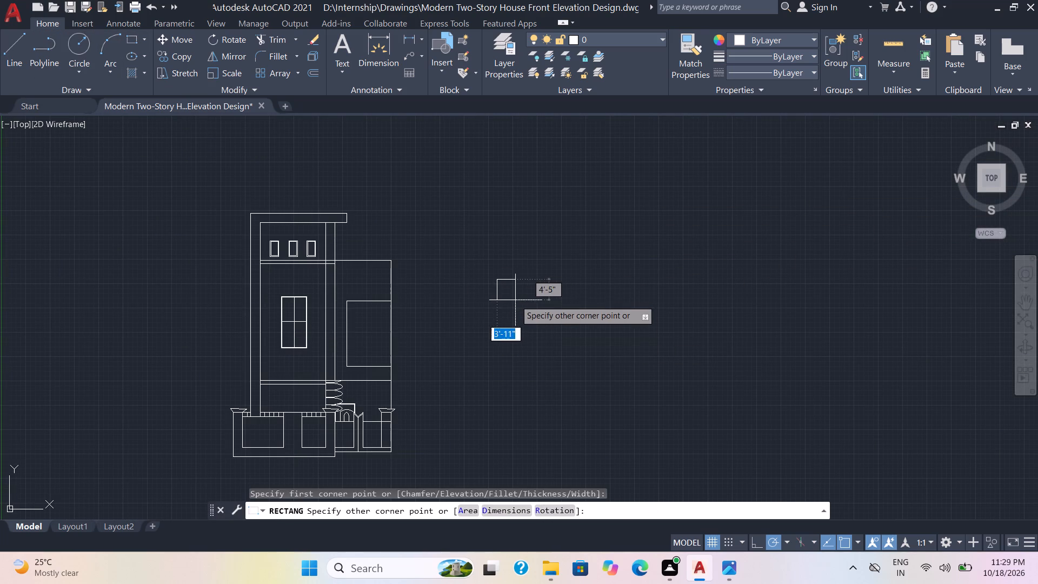
left_click(515, 296)
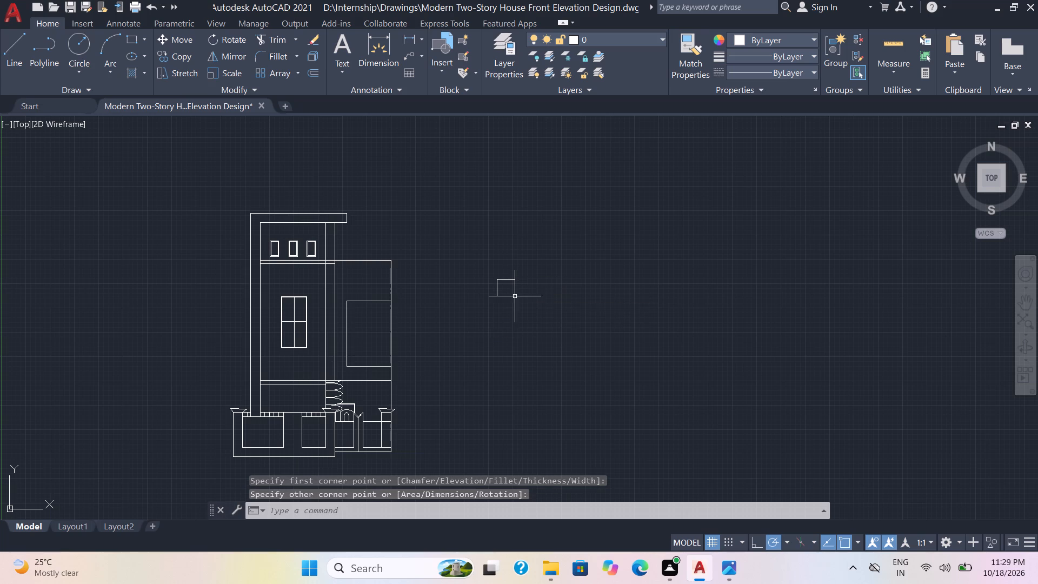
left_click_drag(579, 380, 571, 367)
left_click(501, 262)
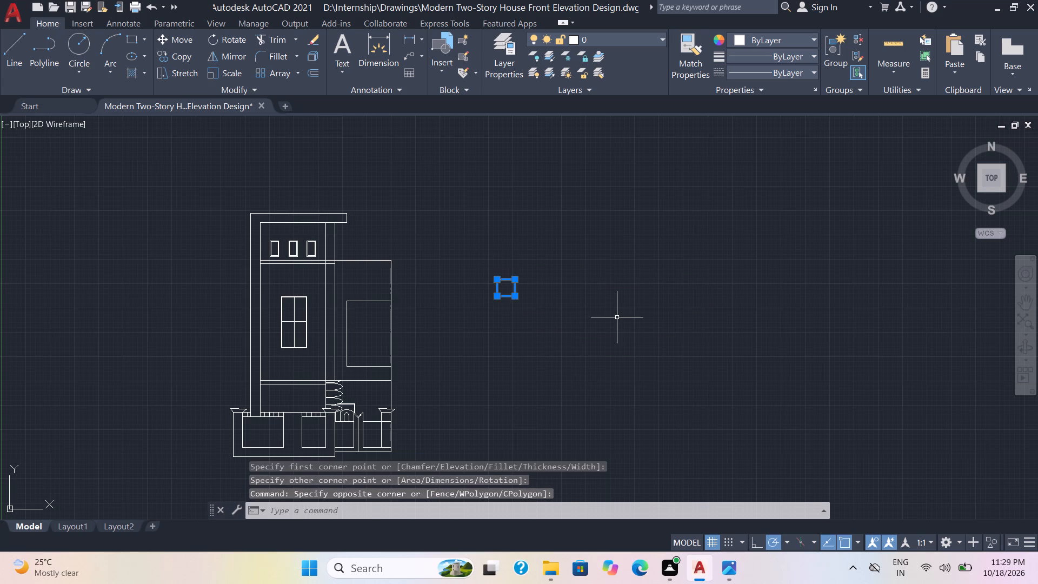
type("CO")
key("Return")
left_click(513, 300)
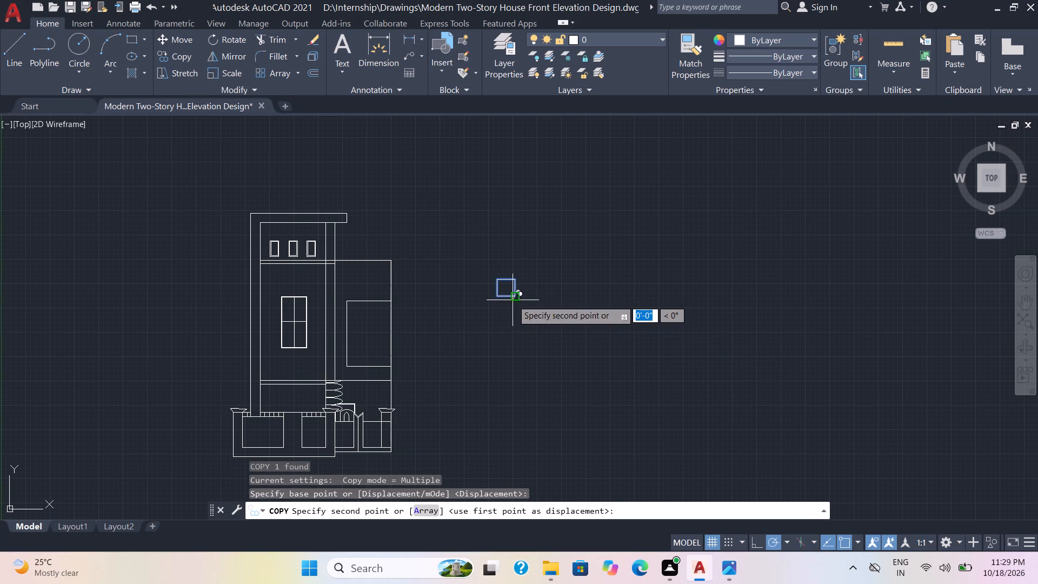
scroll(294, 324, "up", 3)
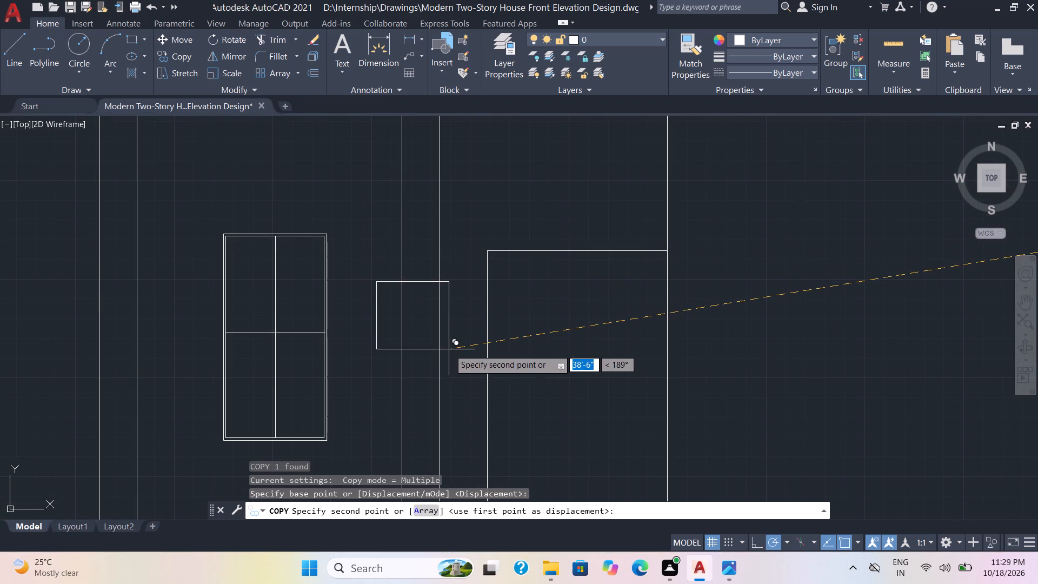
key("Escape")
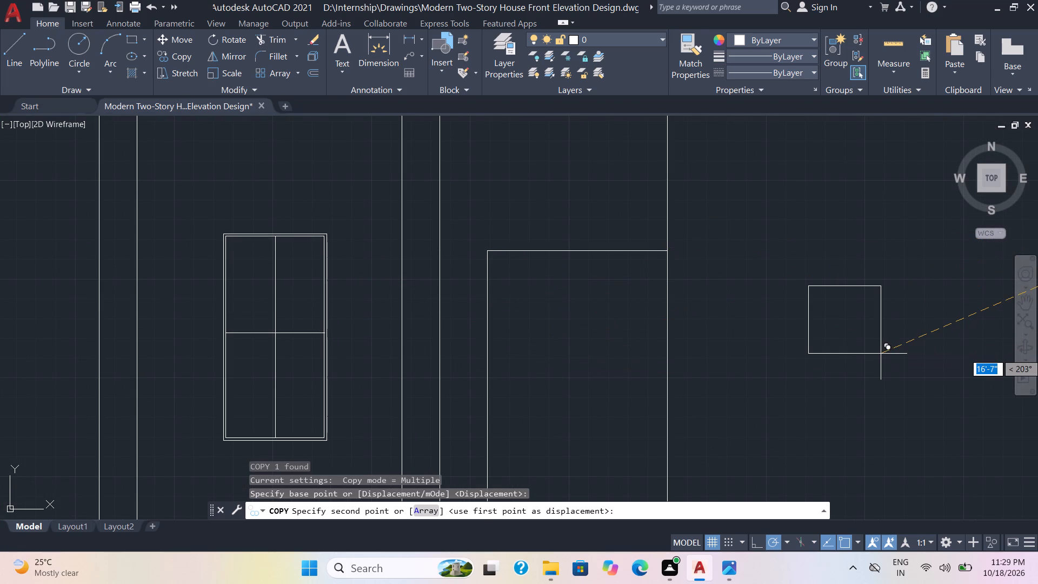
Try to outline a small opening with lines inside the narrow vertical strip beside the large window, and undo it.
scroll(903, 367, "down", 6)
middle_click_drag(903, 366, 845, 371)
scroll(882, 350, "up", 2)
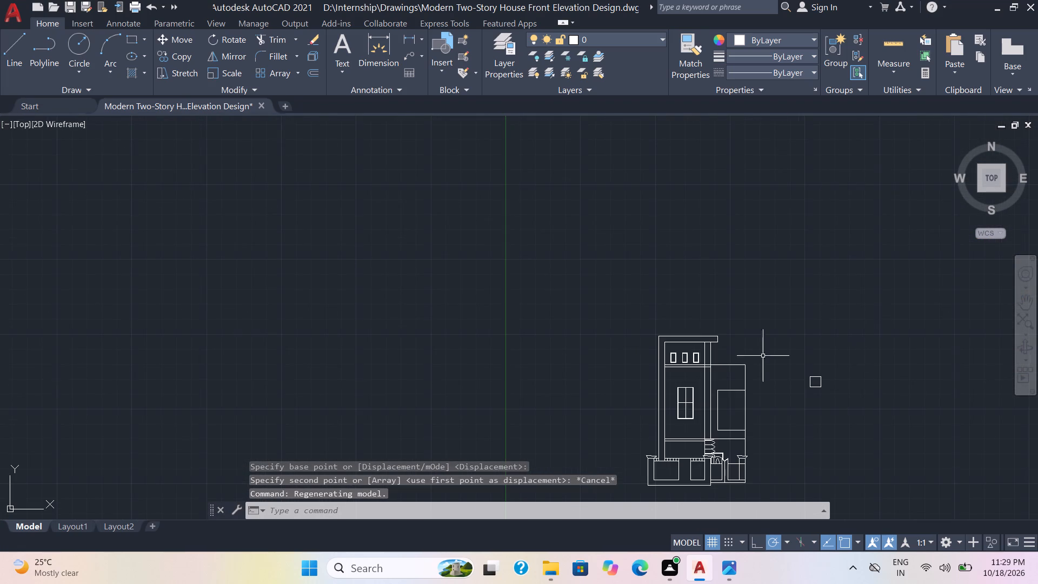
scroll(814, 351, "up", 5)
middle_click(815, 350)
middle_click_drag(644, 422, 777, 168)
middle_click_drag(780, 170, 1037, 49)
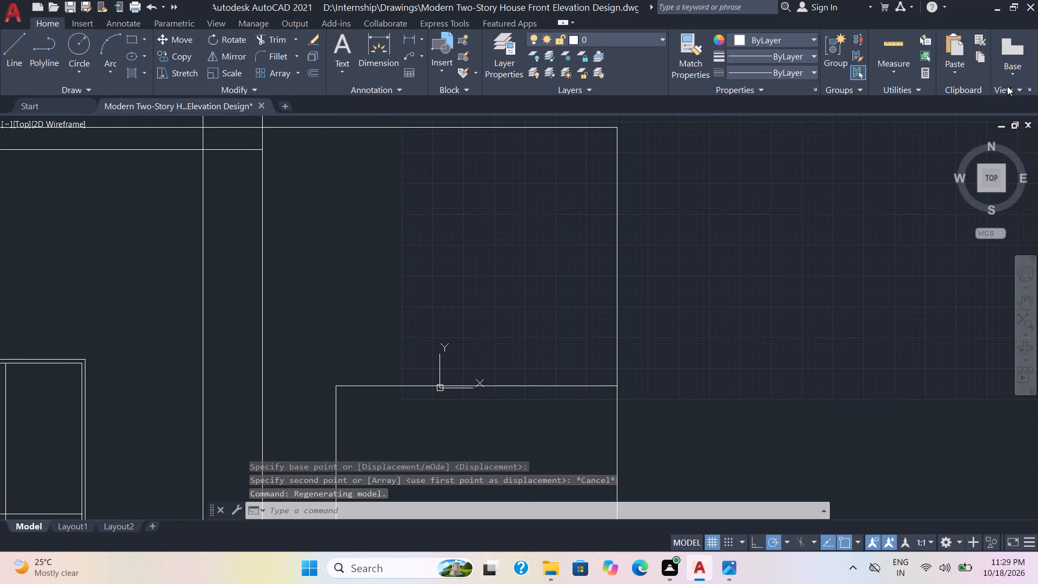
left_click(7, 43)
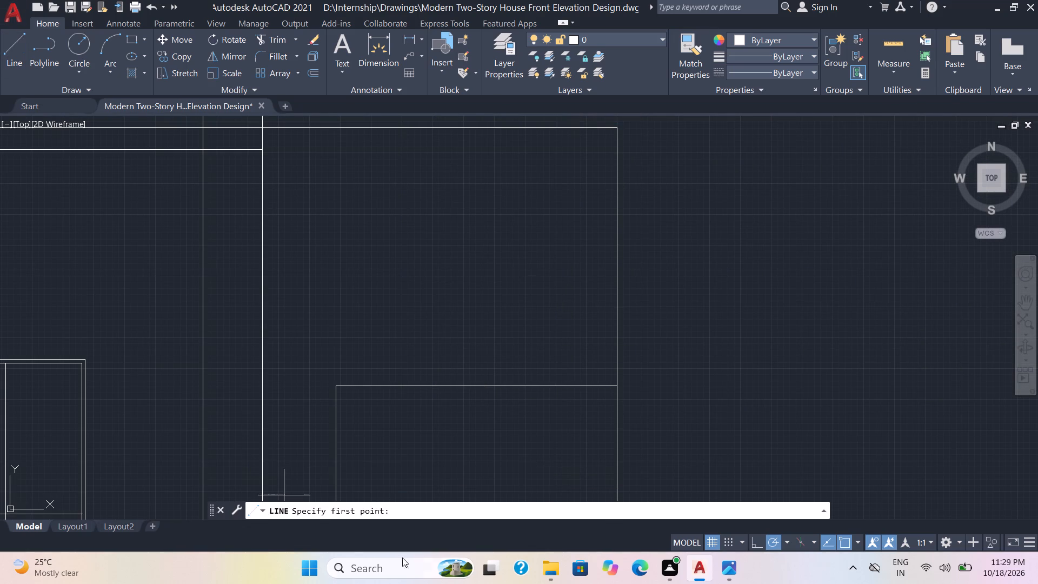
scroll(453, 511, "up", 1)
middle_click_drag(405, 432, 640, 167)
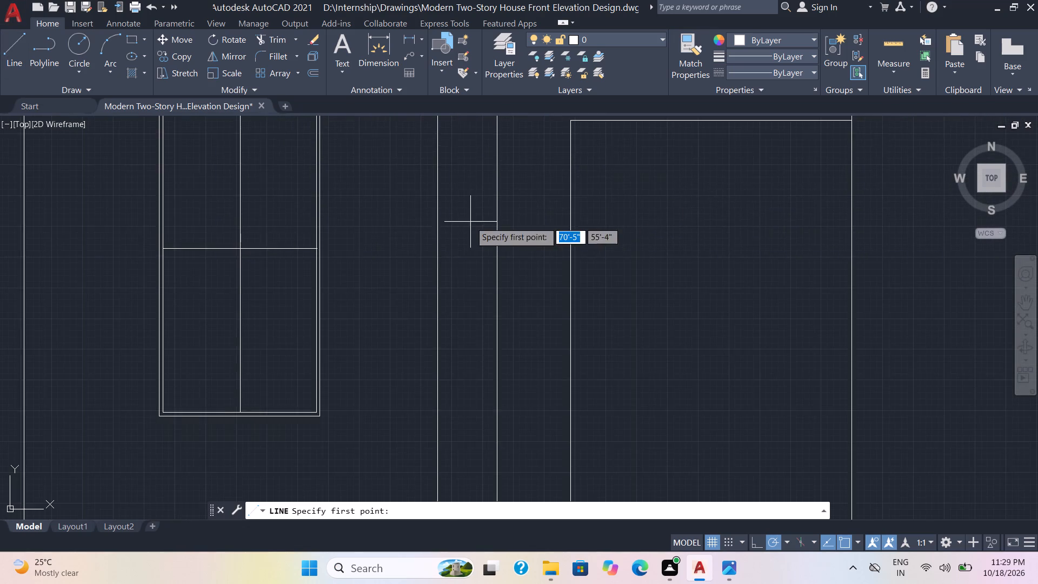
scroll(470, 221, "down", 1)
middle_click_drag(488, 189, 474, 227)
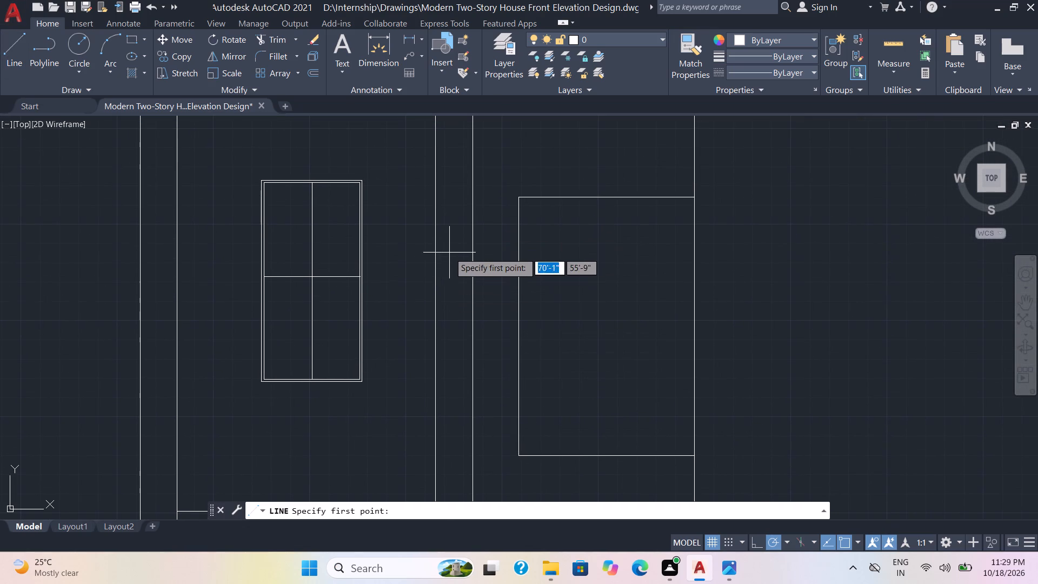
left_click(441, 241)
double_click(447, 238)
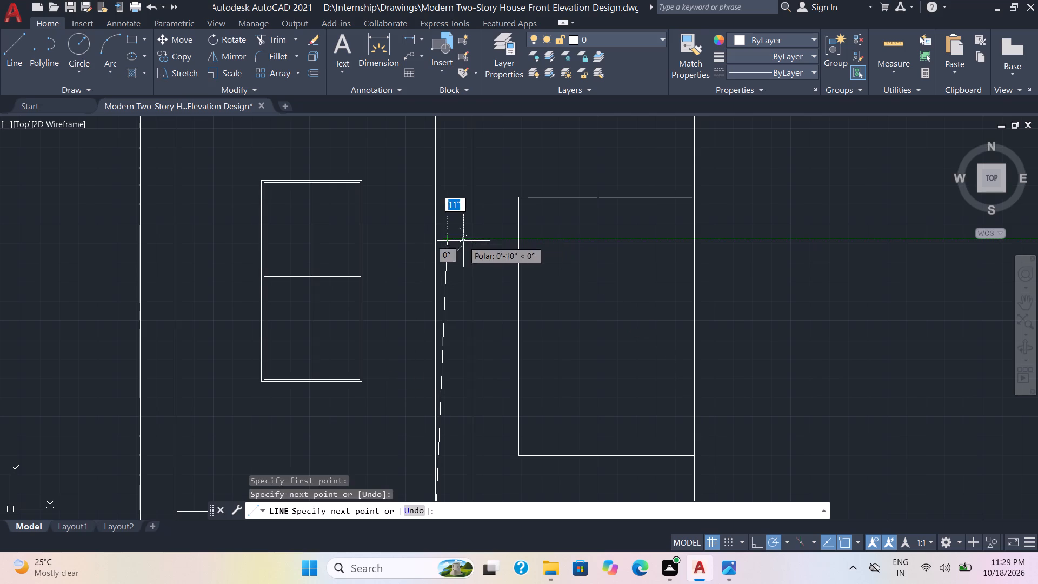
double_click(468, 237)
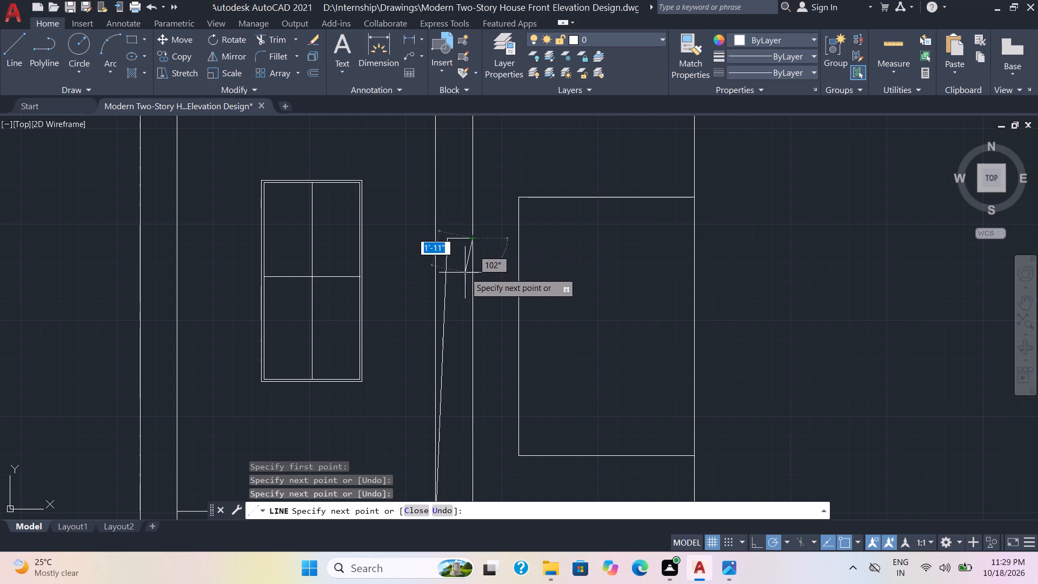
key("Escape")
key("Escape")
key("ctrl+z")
Draw a small upright rectangle about 10" wide between the vertical strip's two lines, near the upper part of the large window.
scroll(465, 263, "down", 3)
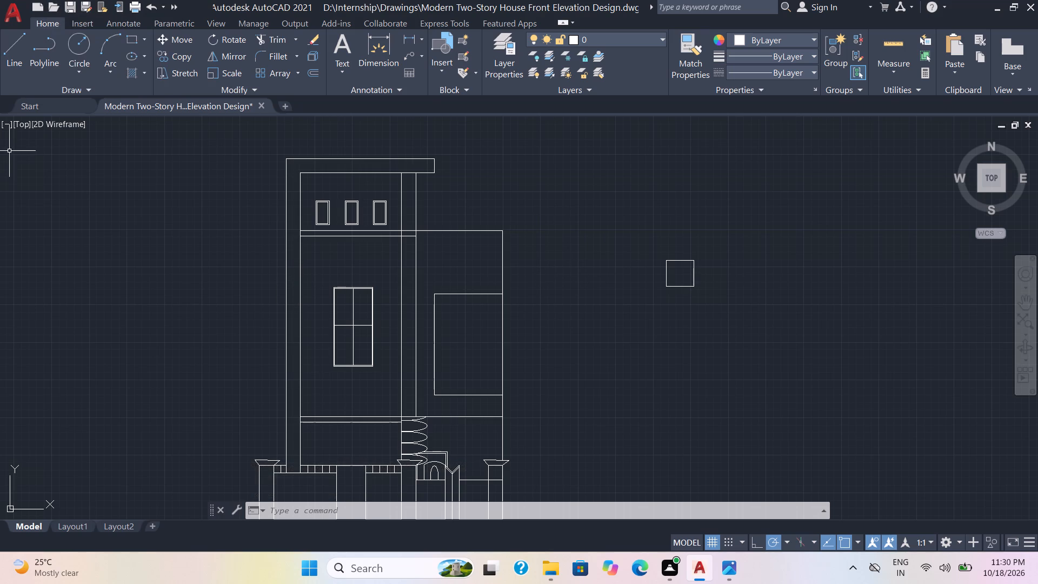
left_click(124, 34)
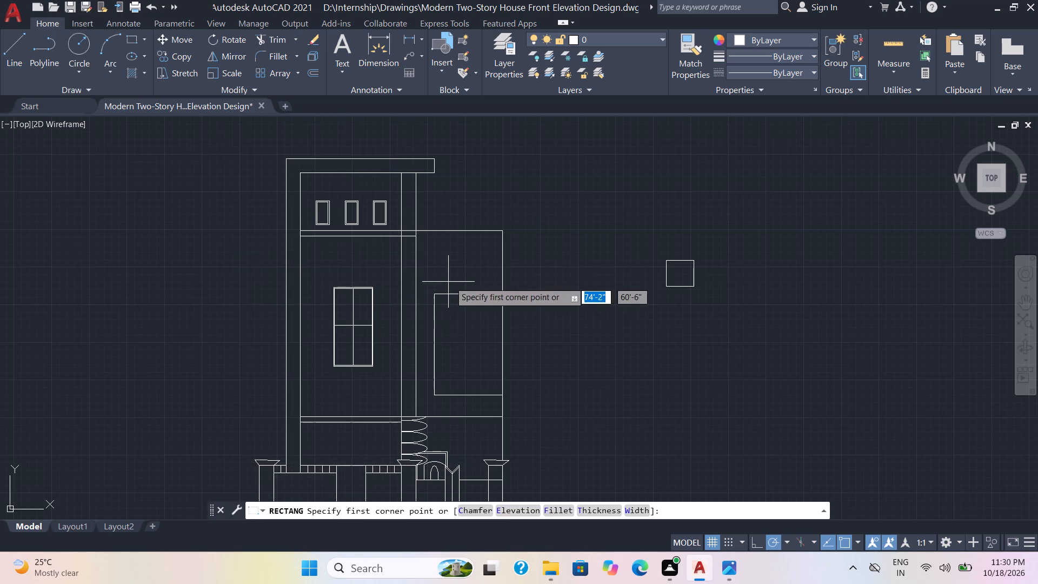
scroll(447, 283, "up", 3)
left_click(272, 343)
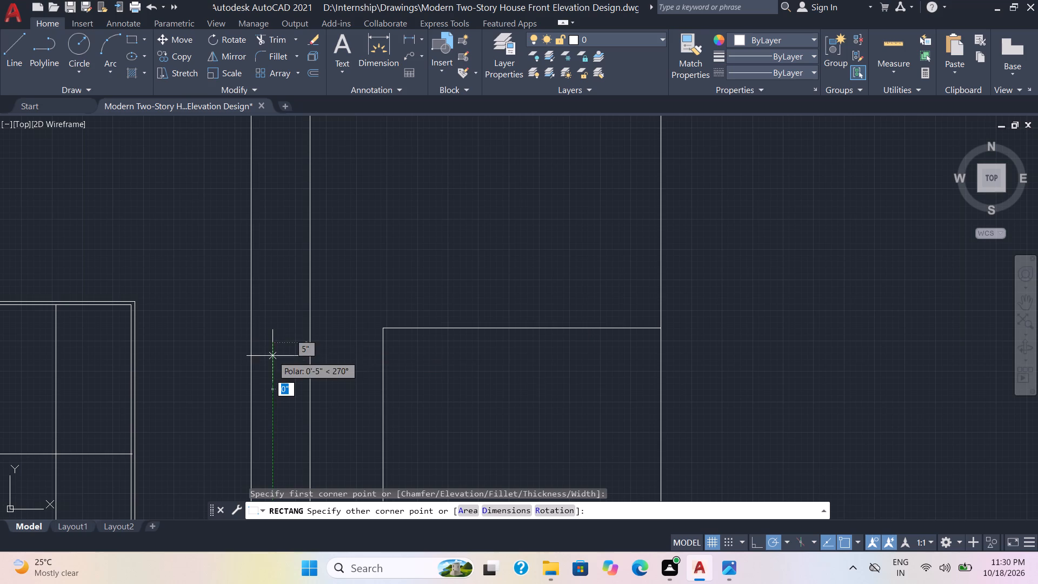
left_click(296, 386)
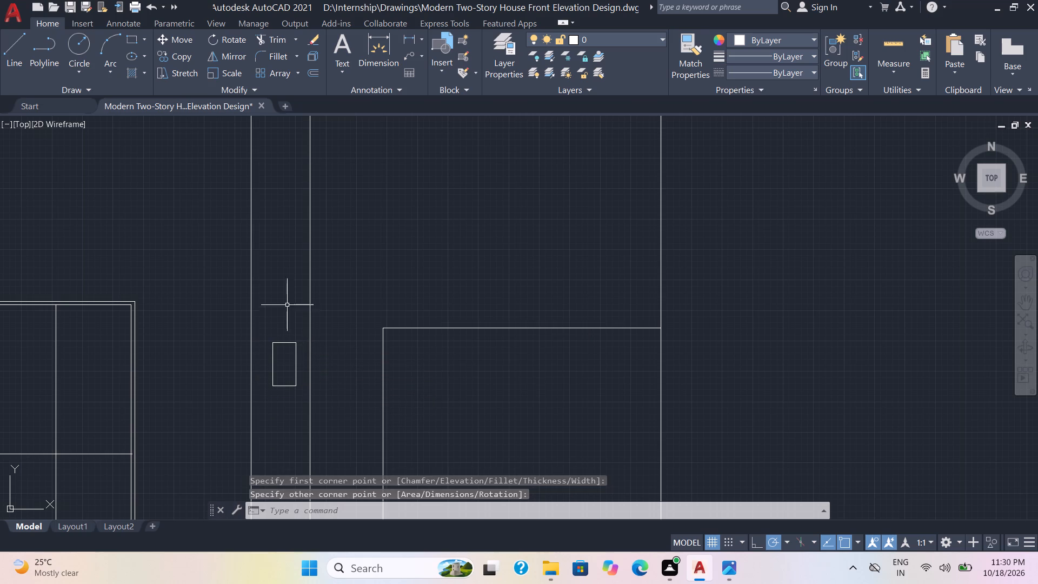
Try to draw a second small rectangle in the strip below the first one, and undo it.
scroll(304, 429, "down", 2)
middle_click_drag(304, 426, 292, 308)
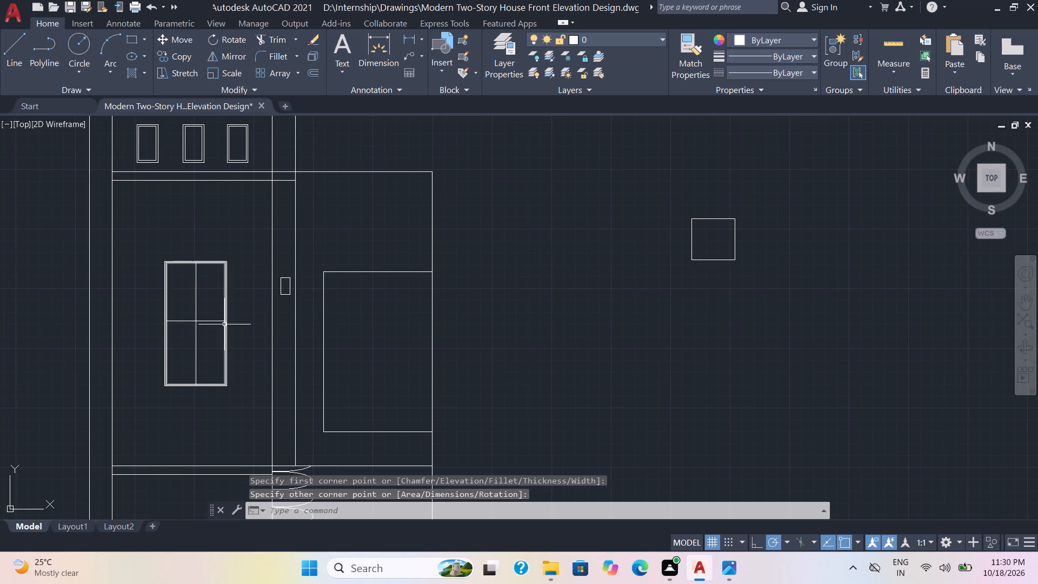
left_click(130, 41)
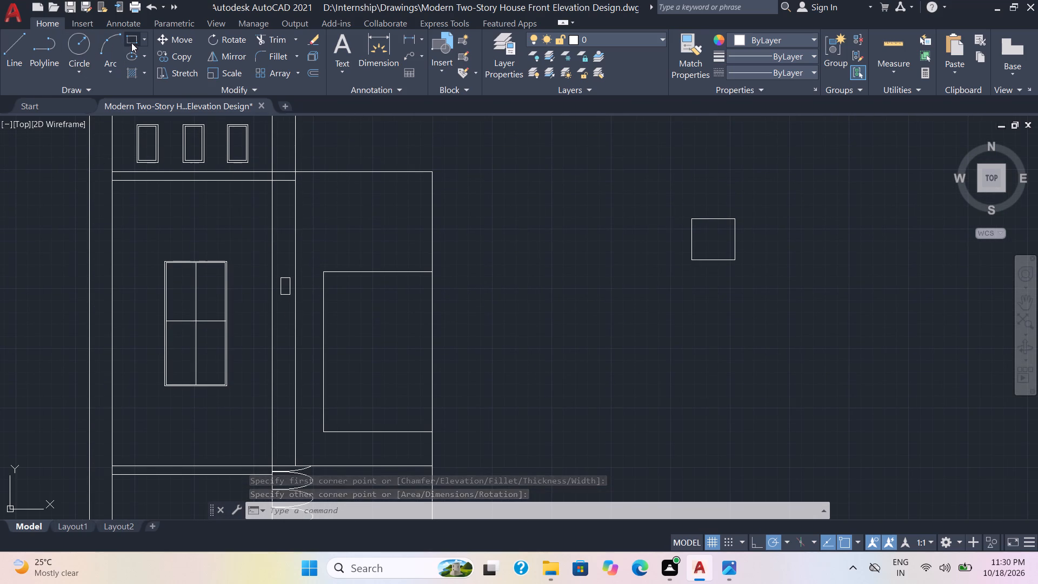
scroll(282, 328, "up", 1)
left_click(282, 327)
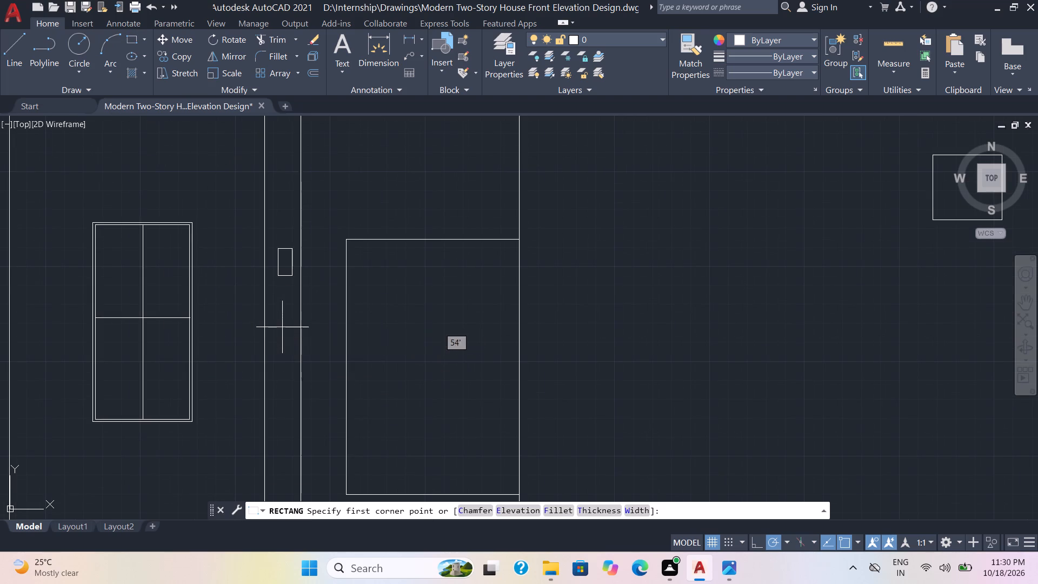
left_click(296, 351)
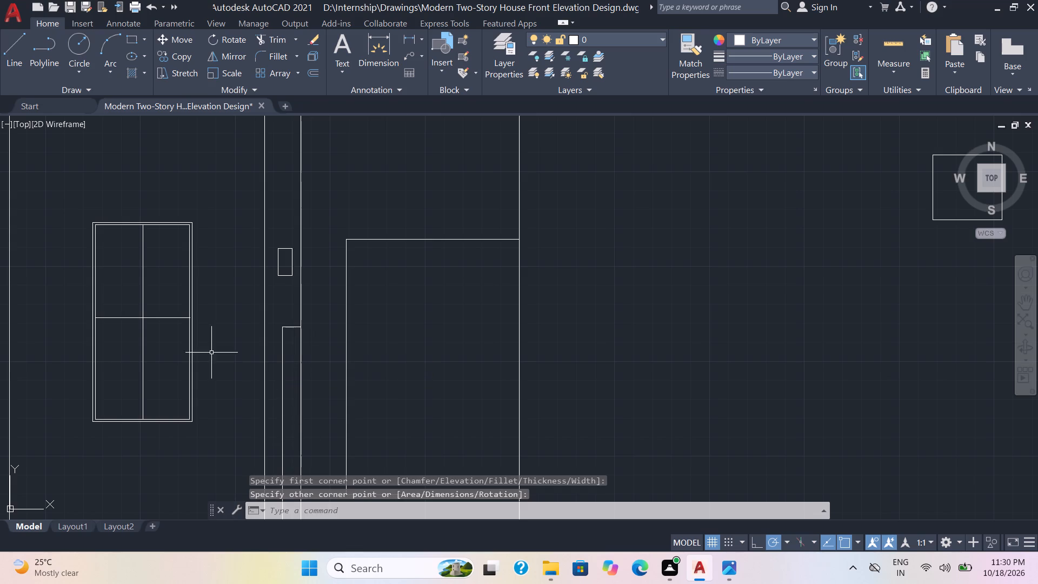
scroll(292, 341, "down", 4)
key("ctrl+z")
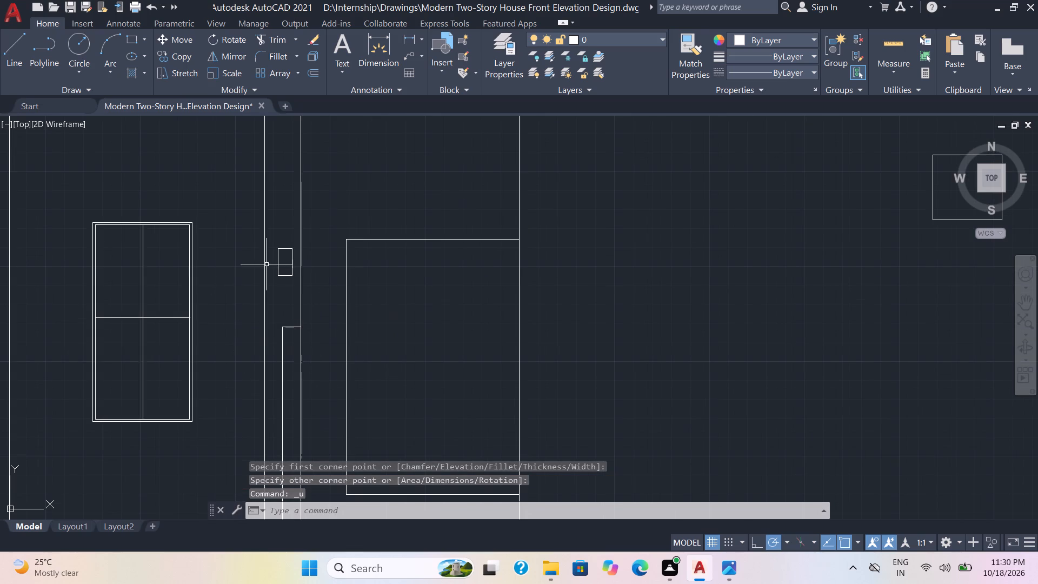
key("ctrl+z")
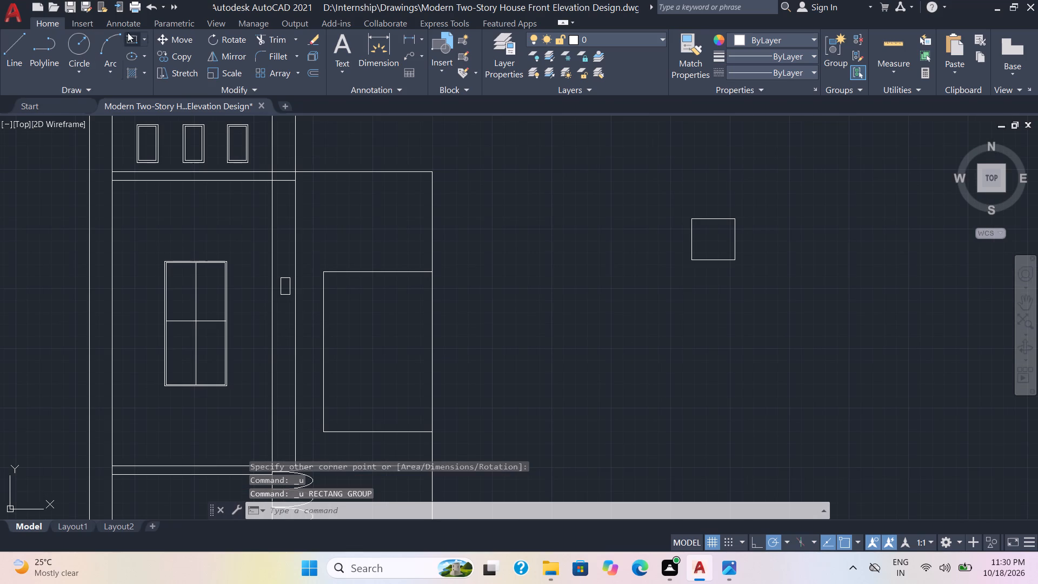
Draw a second small upright rectangle about 11" wide within the vertical strip, below the first one.
left_click(136, 40)
scroll(281, 322, "up", 1)
left_click(277, 329)
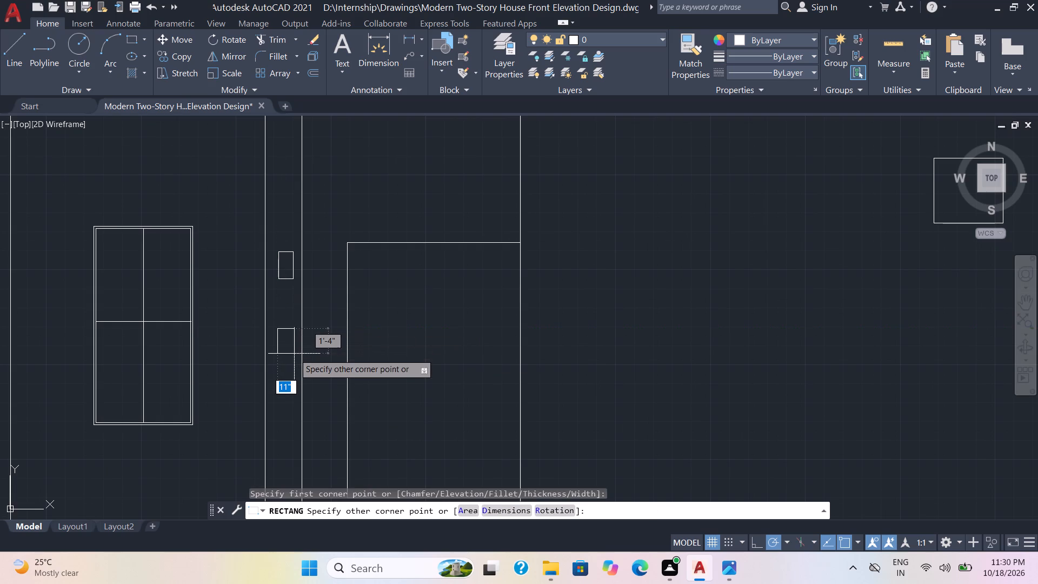
left_click(294, 360)
middle_click_drag(298, 399, 278, 355)
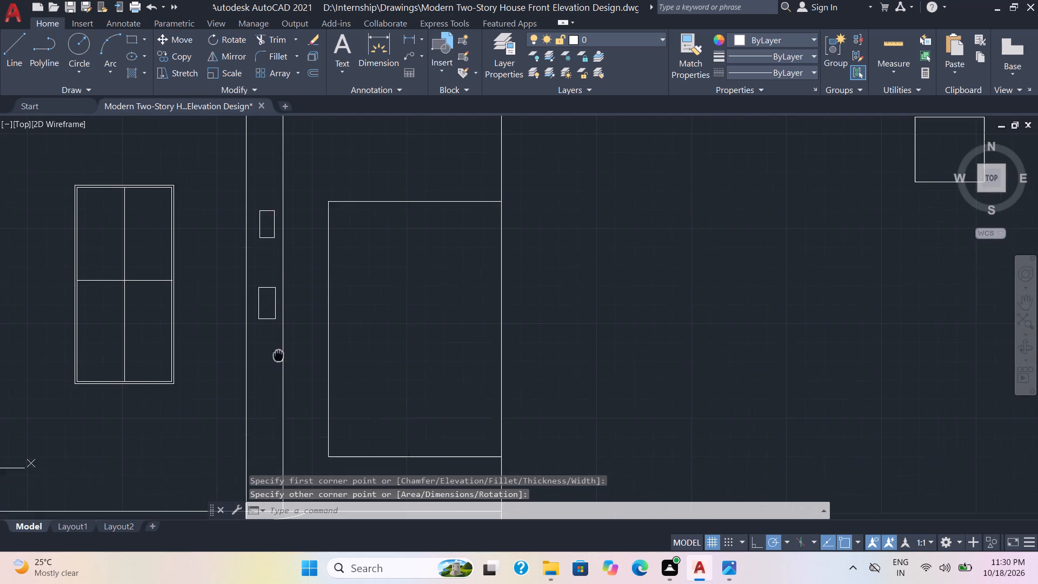
middle_click_drag(278, 355, 278, 354)
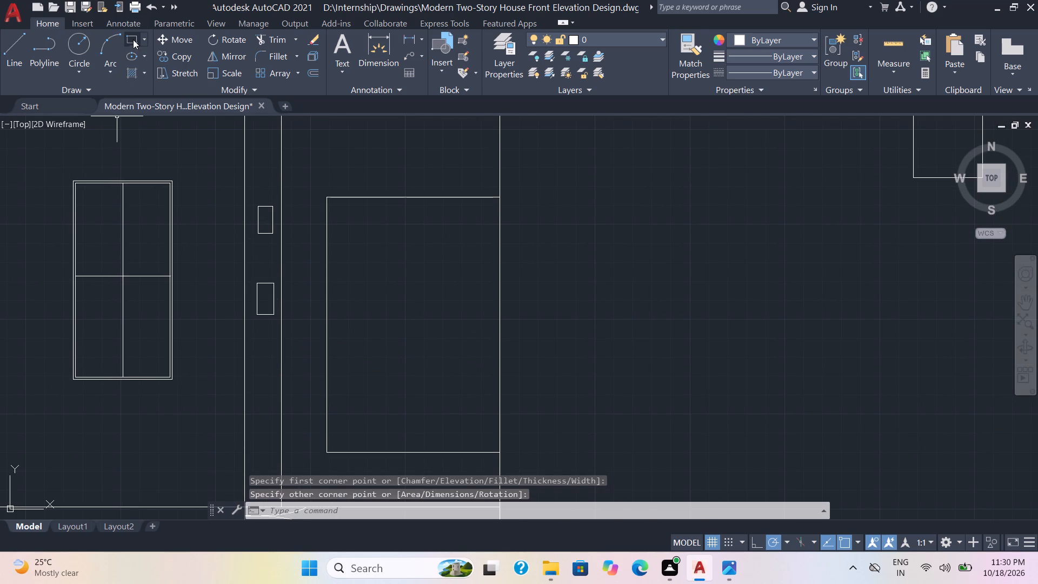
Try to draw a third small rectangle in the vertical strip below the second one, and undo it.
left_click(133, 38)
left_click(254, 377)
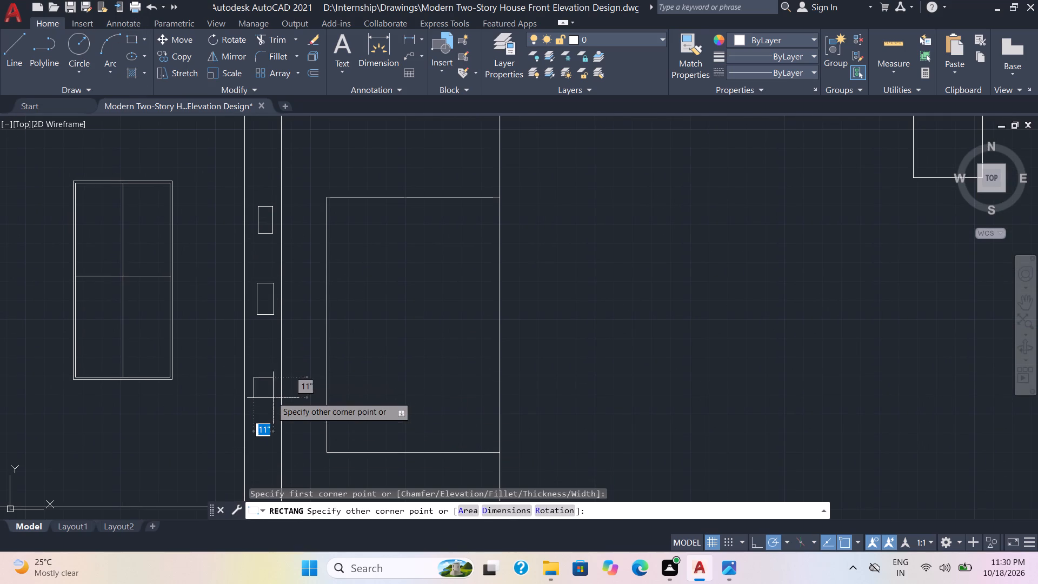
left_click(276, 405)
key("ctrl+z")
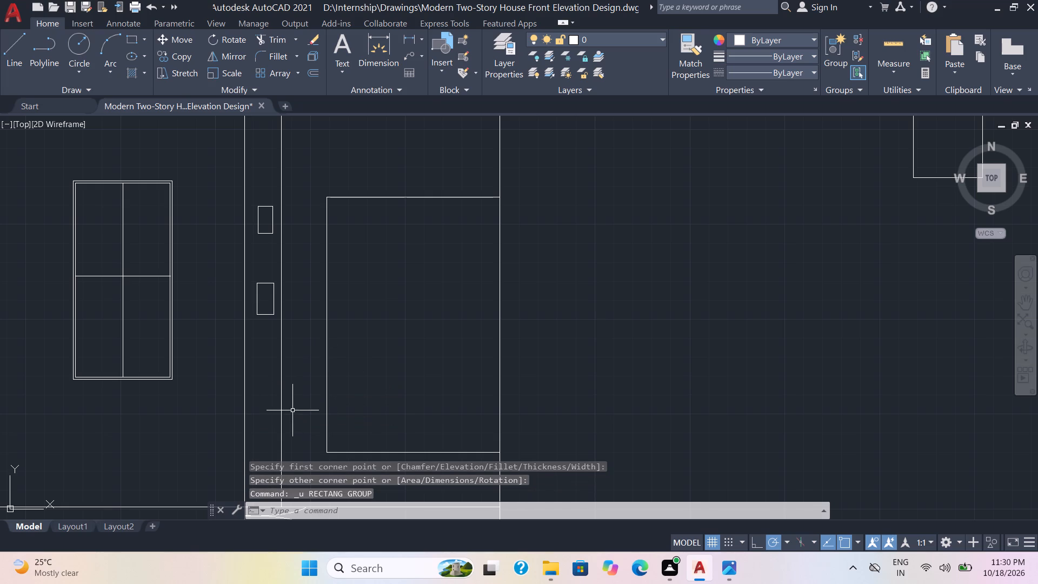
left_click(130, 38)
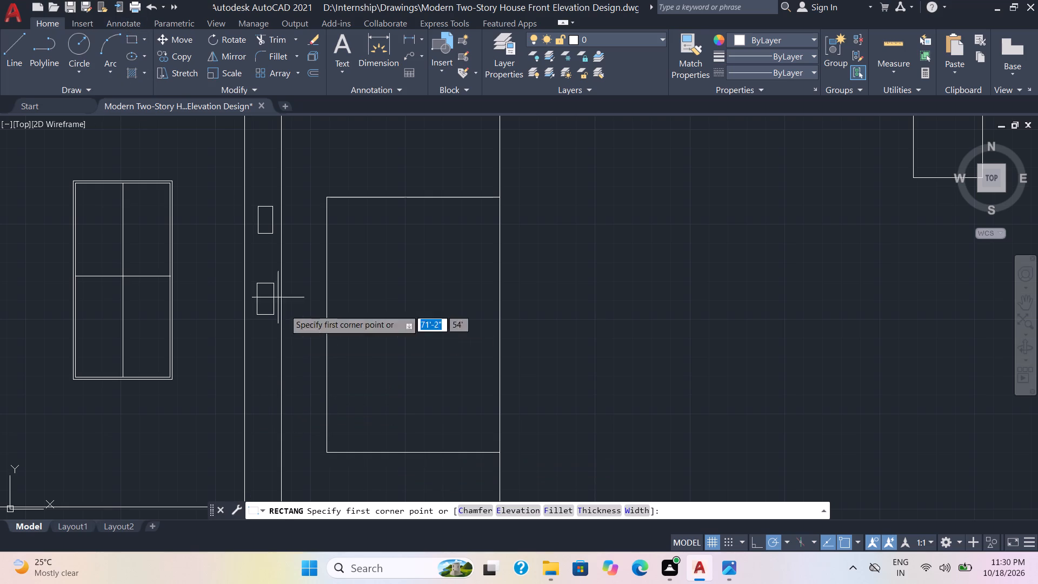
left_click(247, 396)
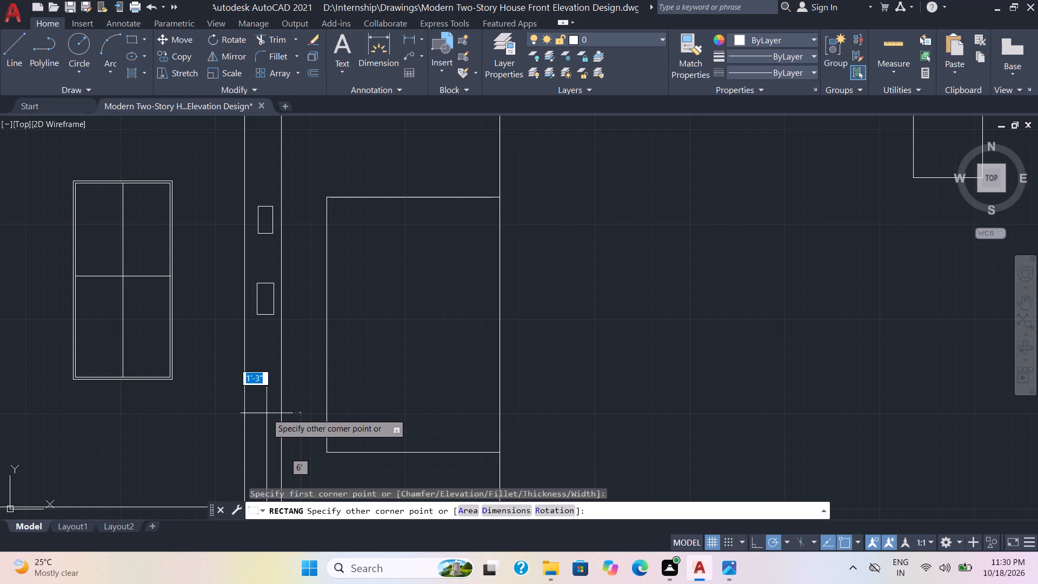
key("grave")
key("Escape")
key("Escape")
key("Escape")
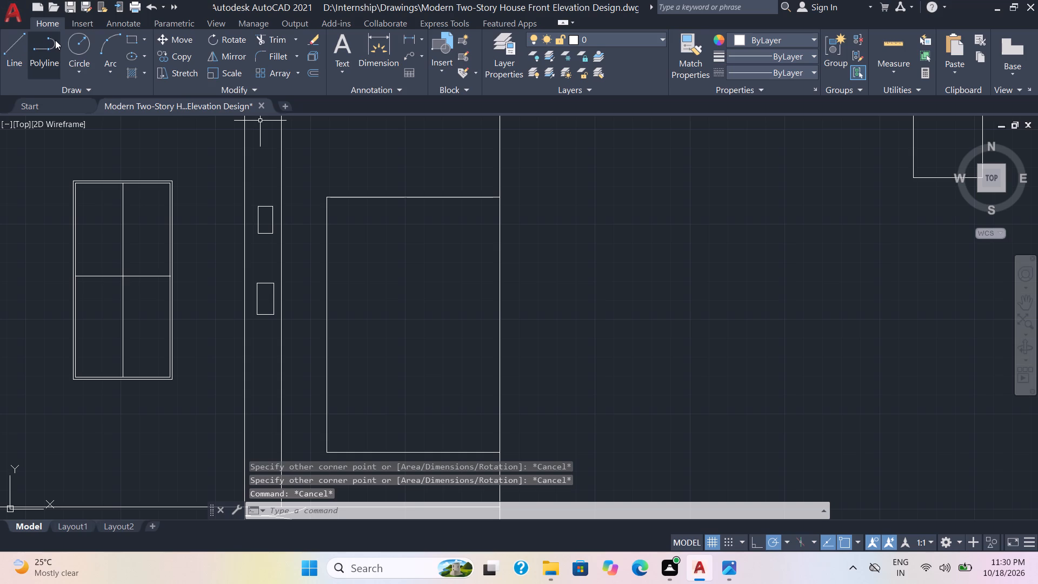
Draw a third small upright rectangle within the vertical strip, below the second one.
left_click(137, 36)
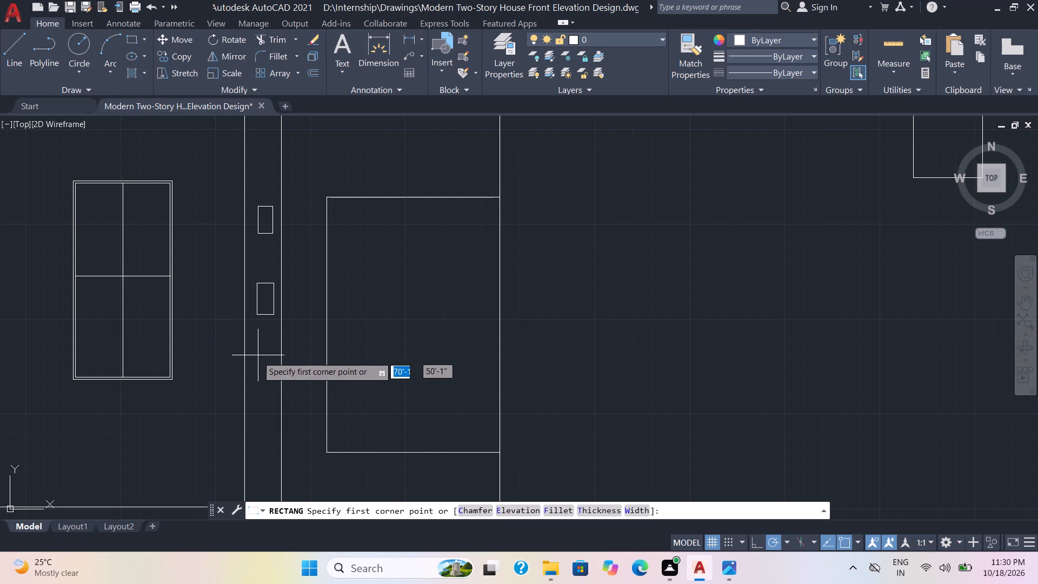
left_click(255, 364)
left_click(271, 391)
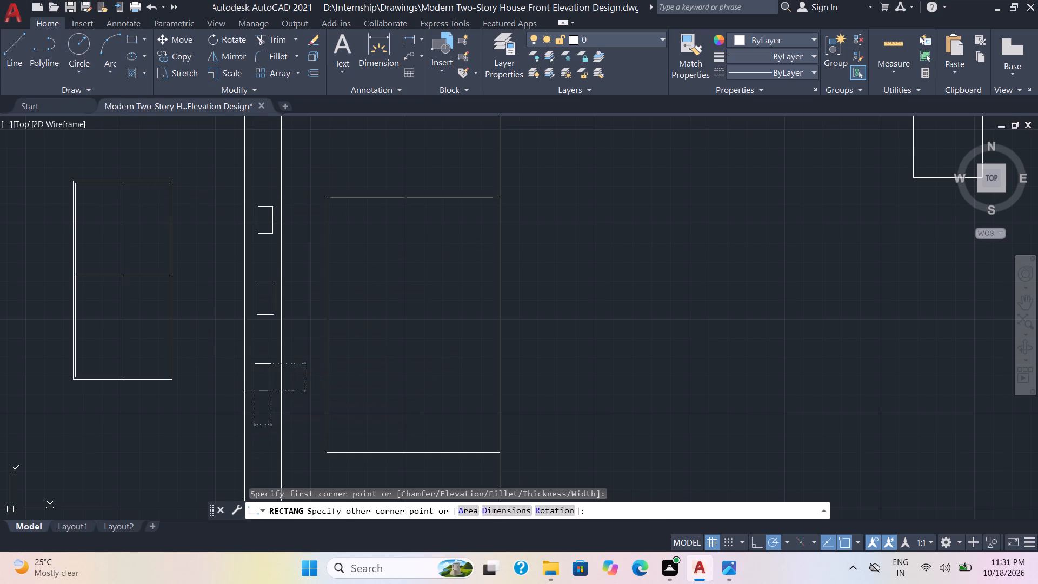
Move the middle small rectangle slightly within the vertical strip.
left_click(265, 282)
key("m")
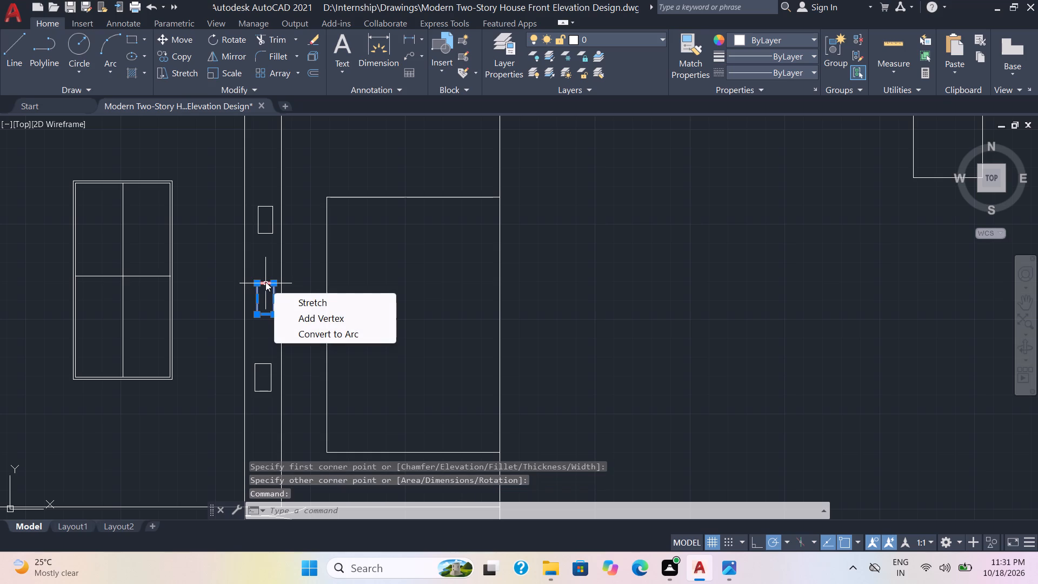
key("shift+Return")
left_click_drag(268, 280, 261, 282)
key("super+F1")
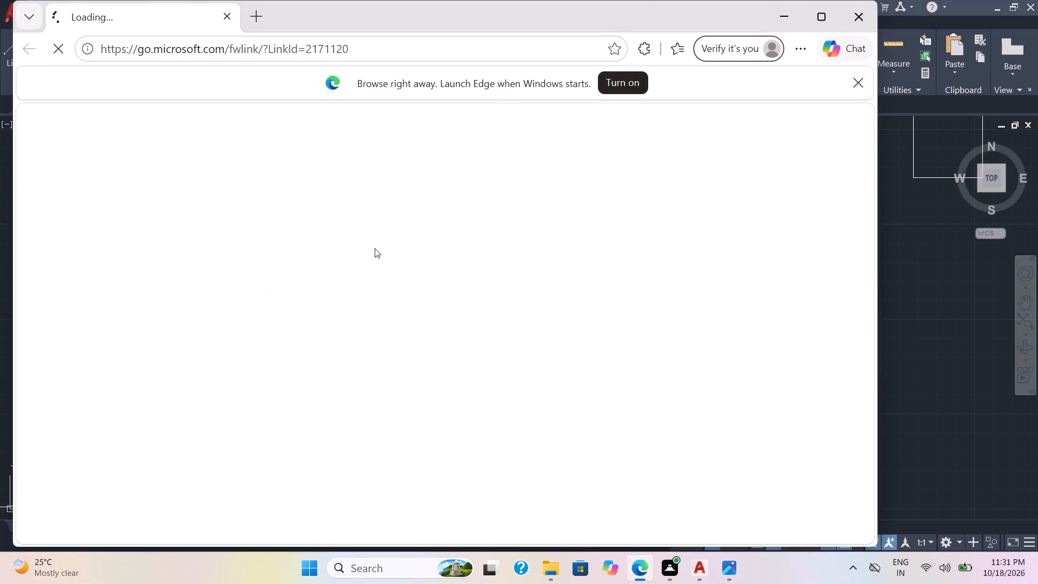
left_click(864, 26)
key("Escape")
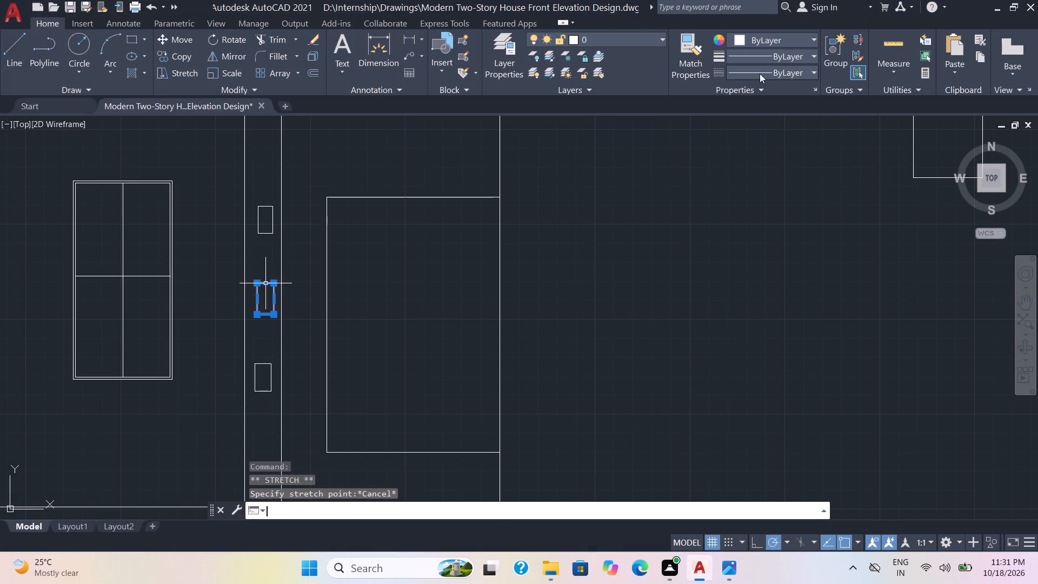
type("M'")
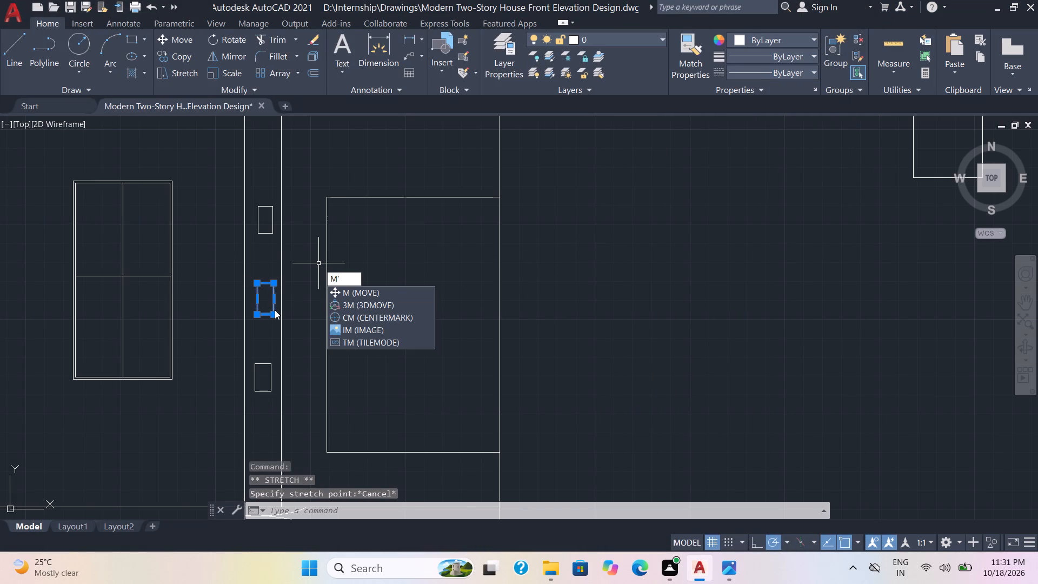
key("BackSpace")
key("Return")
left_click(274, 313)
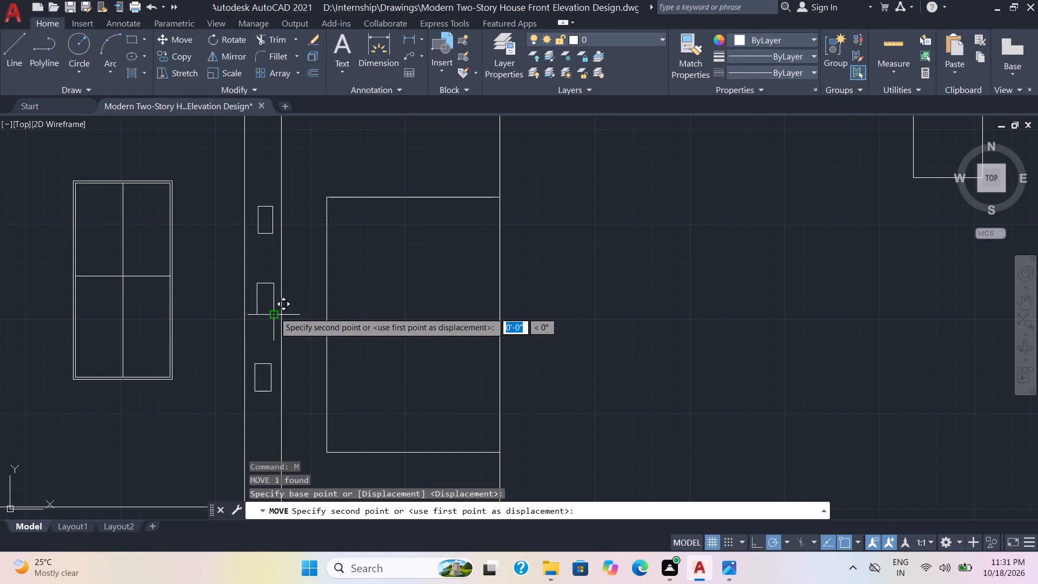
left_click(272, 310)
scroll(328, 270, "down", 4)
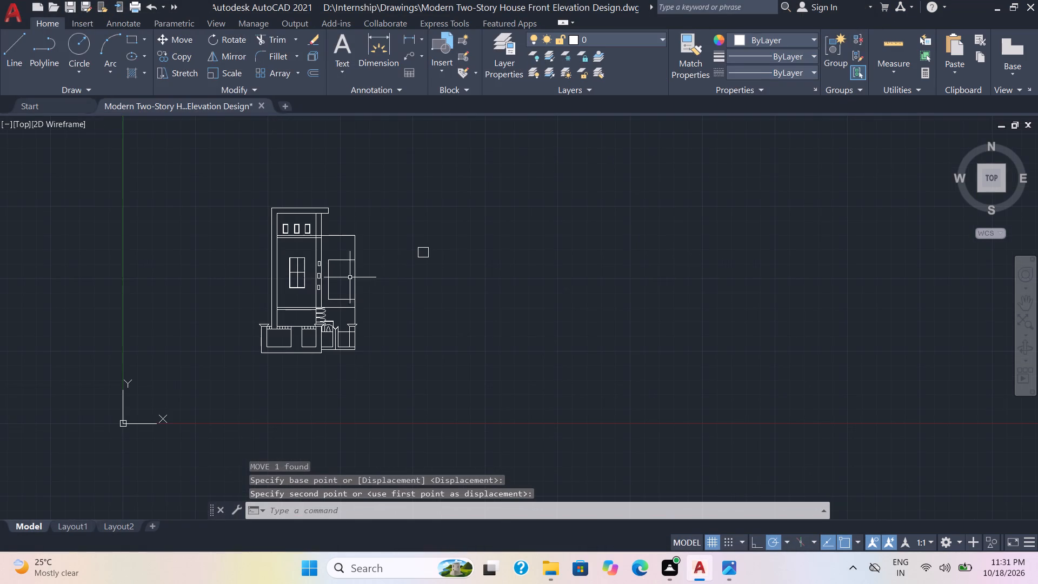
scroll(337, 232, "up", 1)
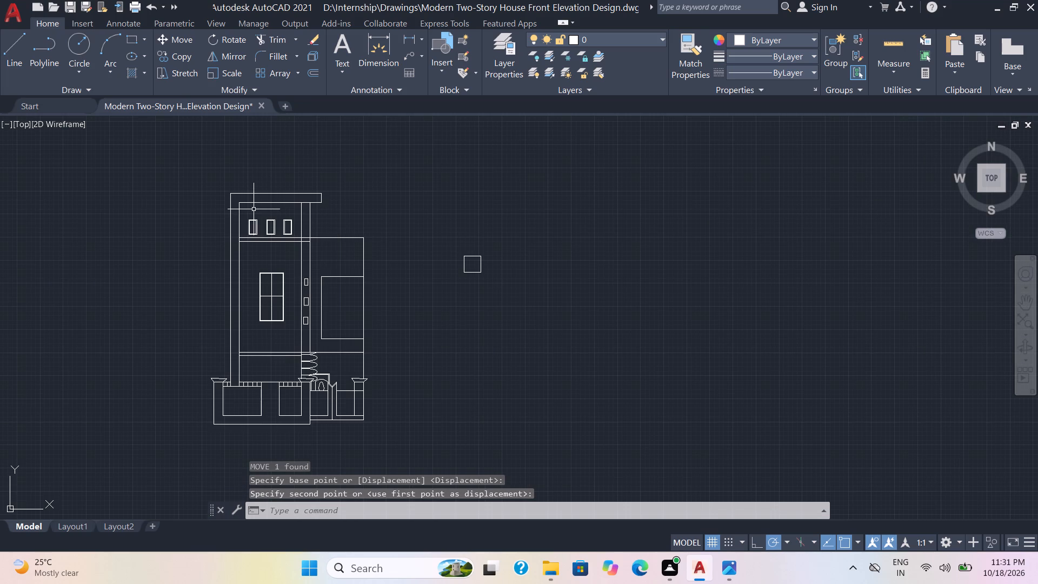
key("Escape")
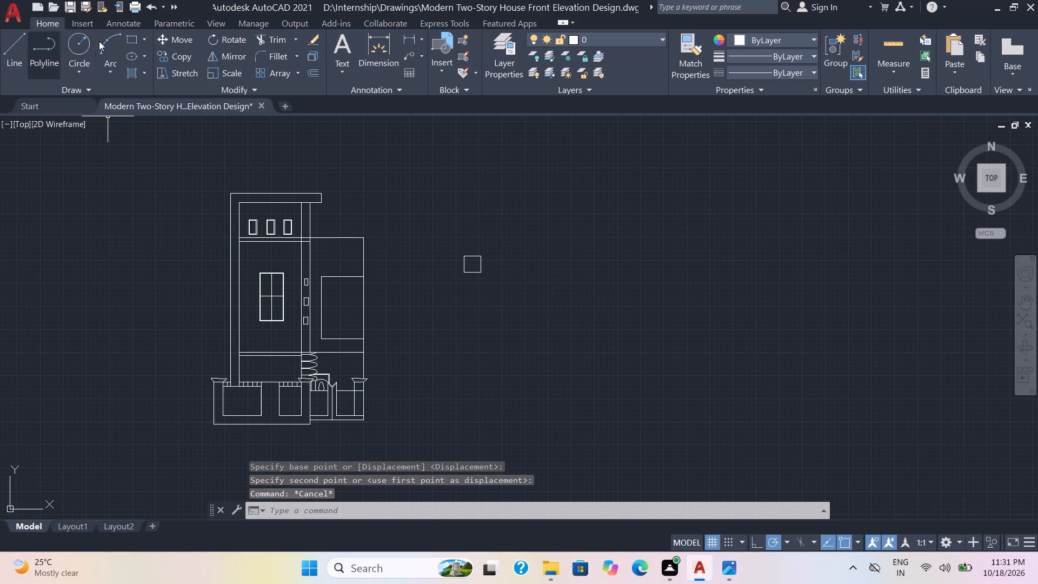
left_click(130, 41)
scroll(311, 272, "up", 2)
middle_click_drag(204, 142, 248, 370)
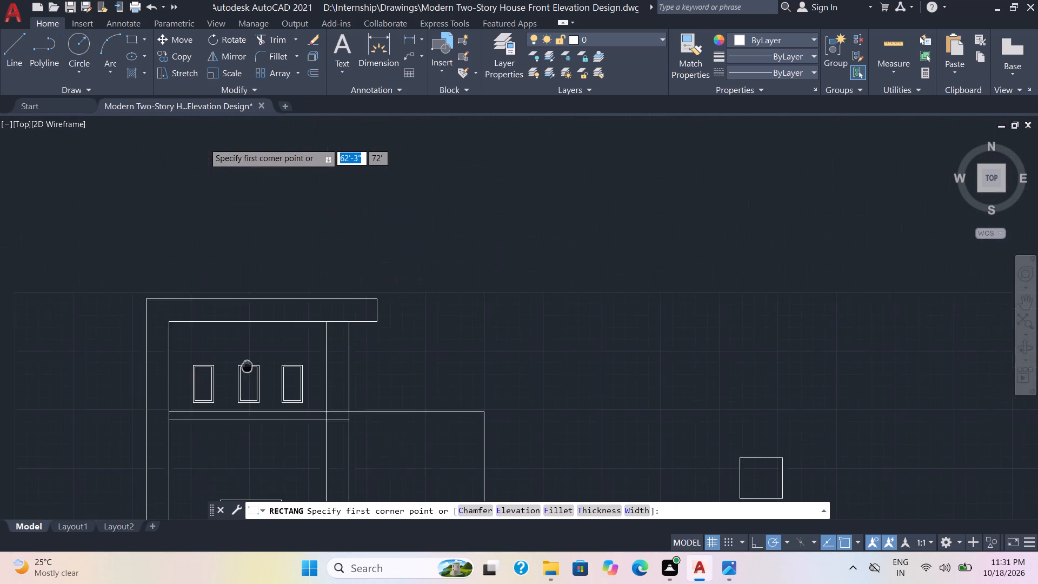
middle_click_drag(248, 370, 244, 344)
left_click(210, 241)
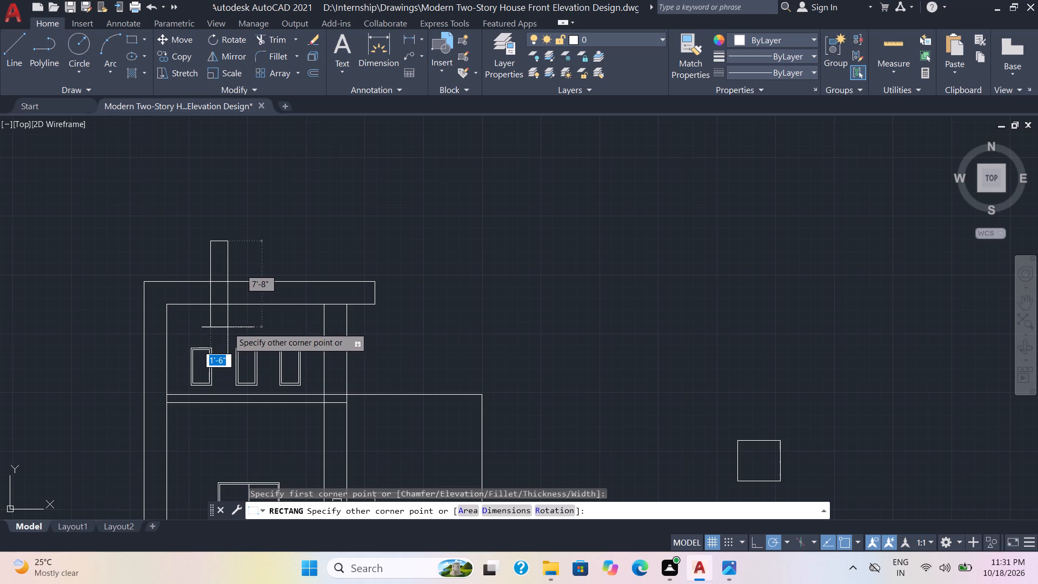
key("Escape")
Draw a narrow upright rectangle about 1'-2" wide crossing the top roof band, above the leftmost of the three small windows.
left_click(127, 45)
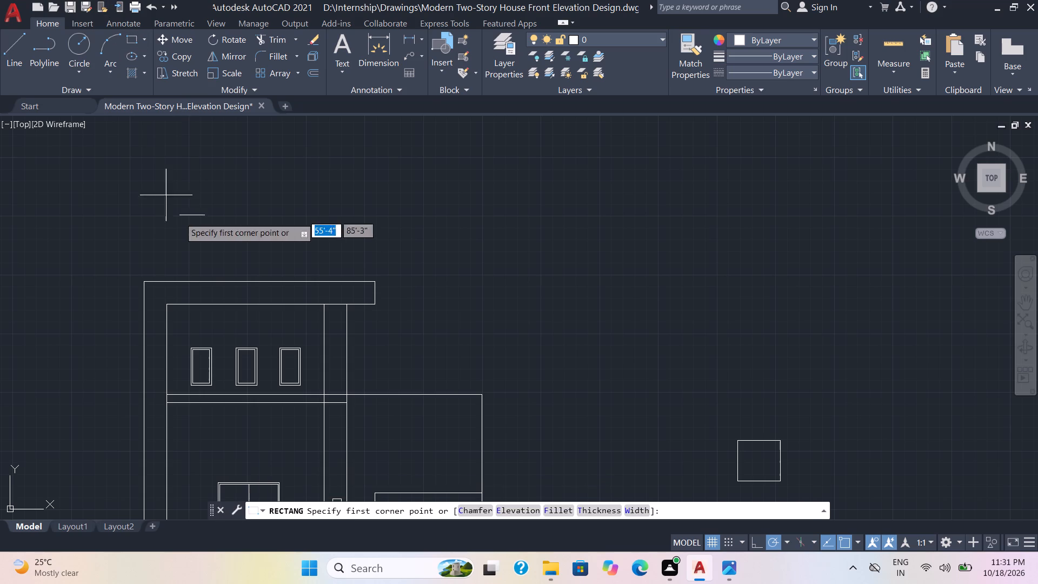
left_click(209, 263)
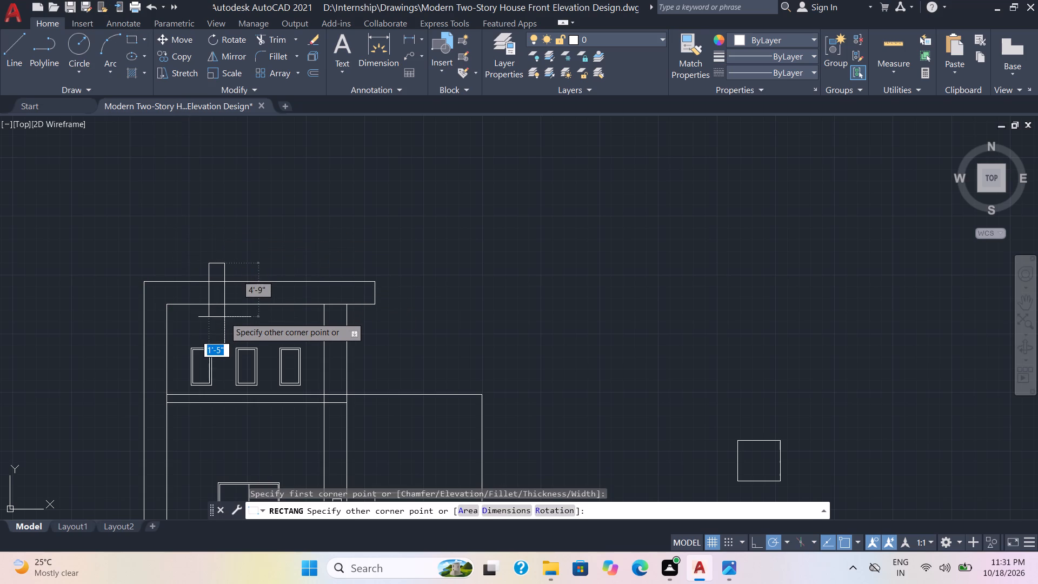
left_click(222, 321)
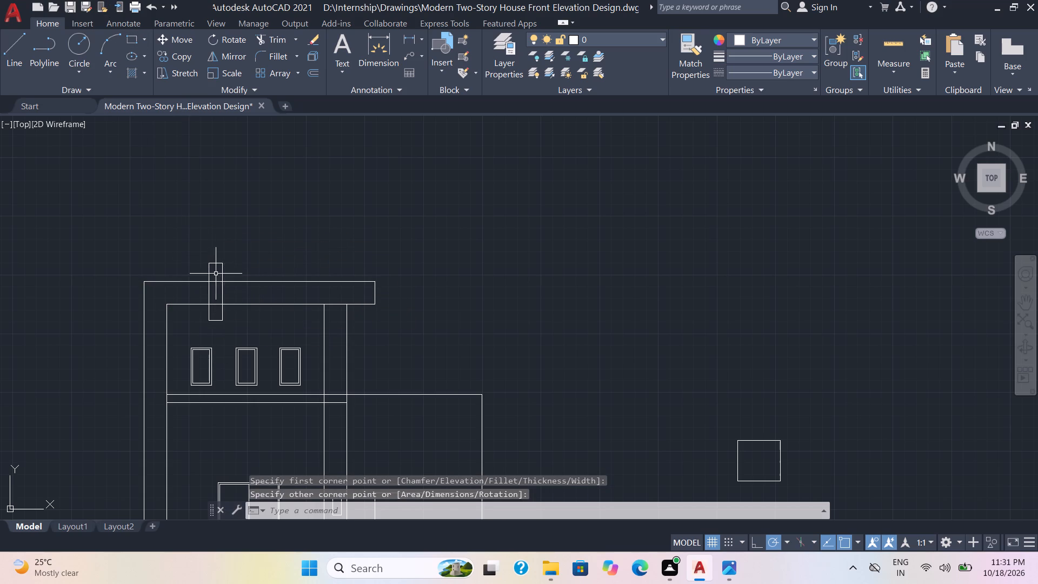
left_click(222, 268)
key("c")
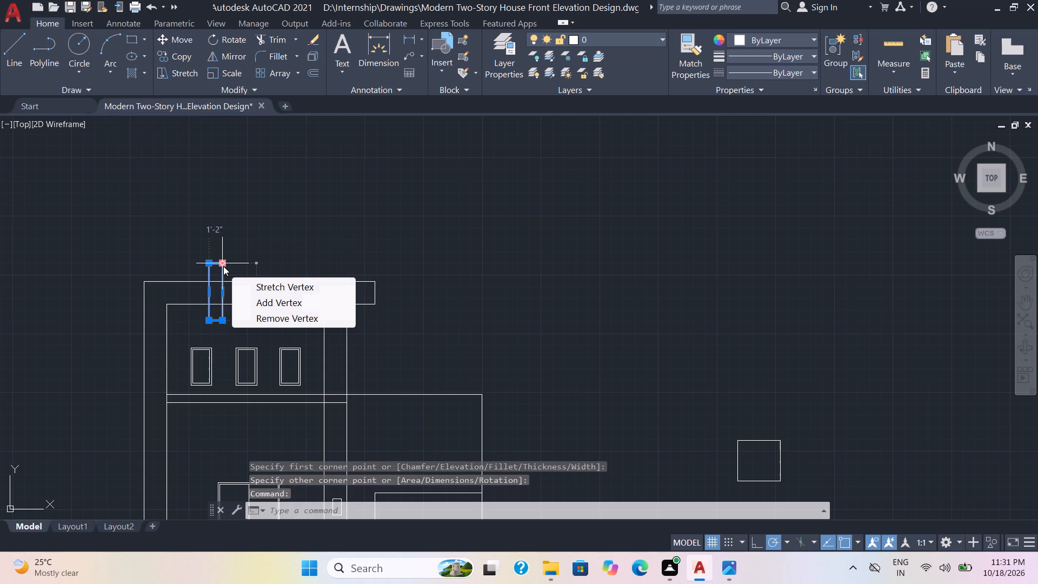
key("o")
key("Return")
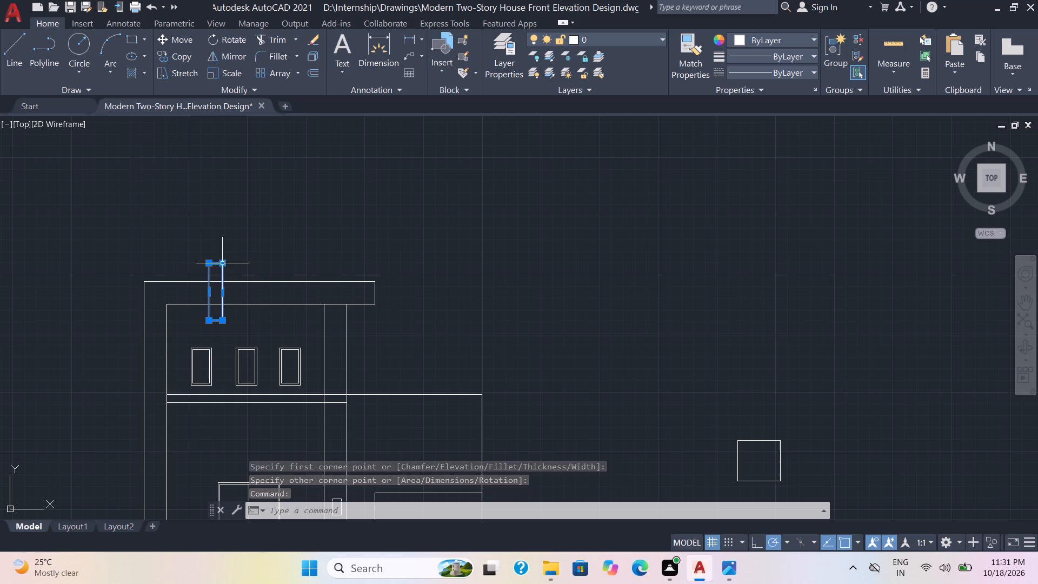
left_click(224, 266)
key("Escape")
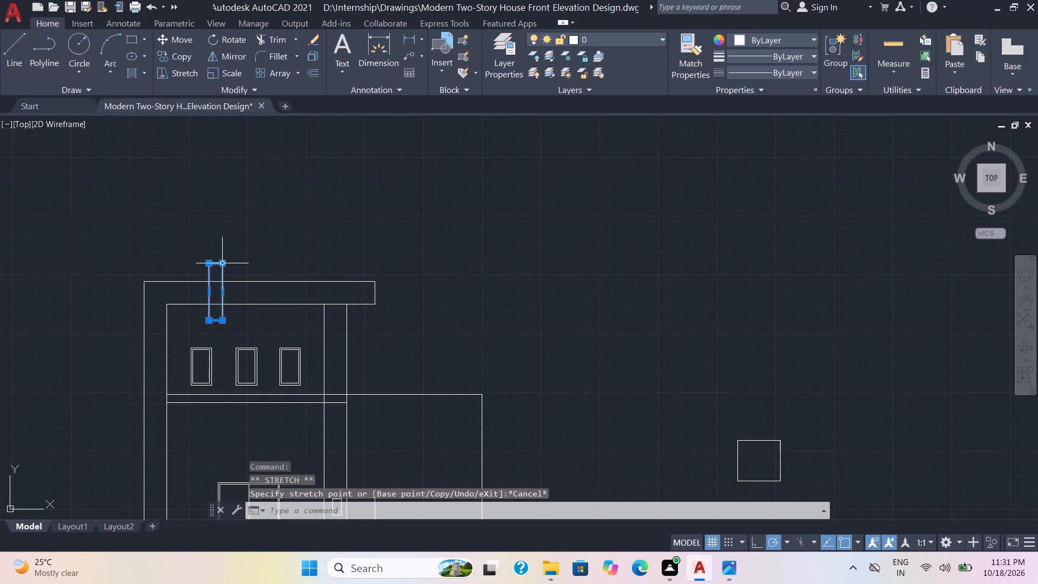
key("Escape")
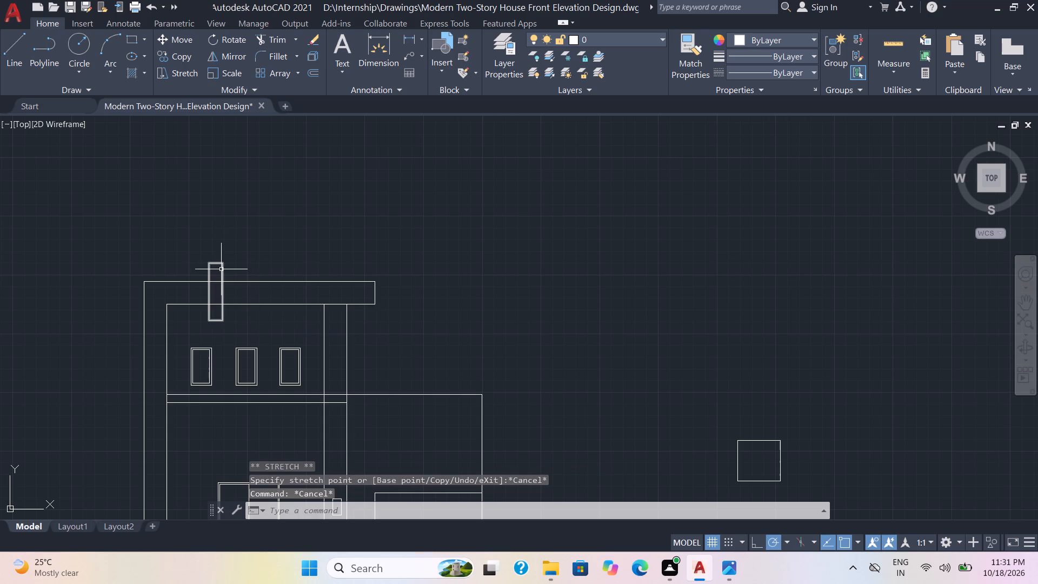
Copy the narrow roof rectangle twice horizontally to its right, placing the second copy about 4'-4" from the original.
left_click(222, 269)
key("c")
type("IO")
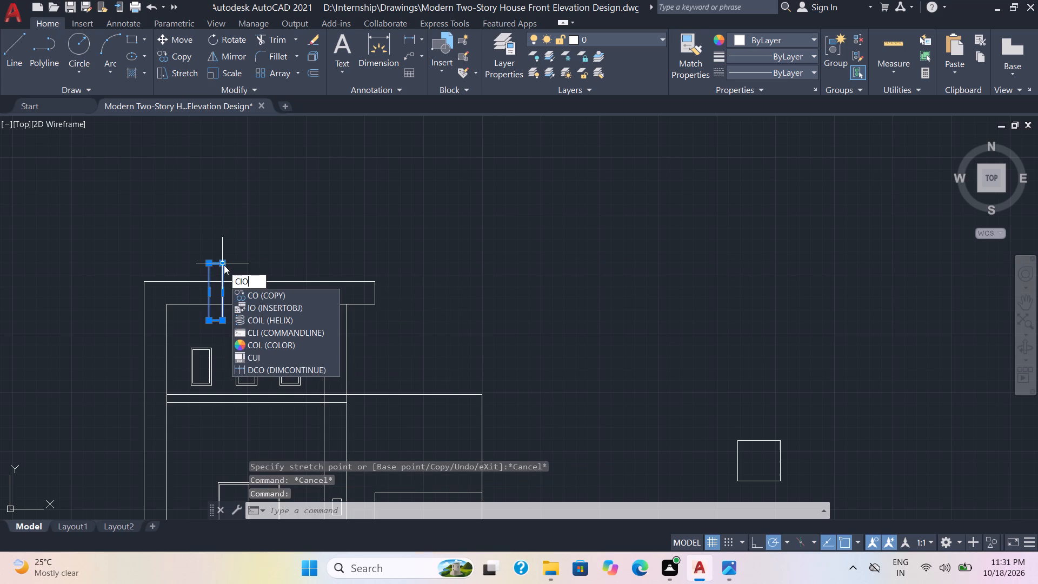
key("BackSpace")
key("BackSpace")
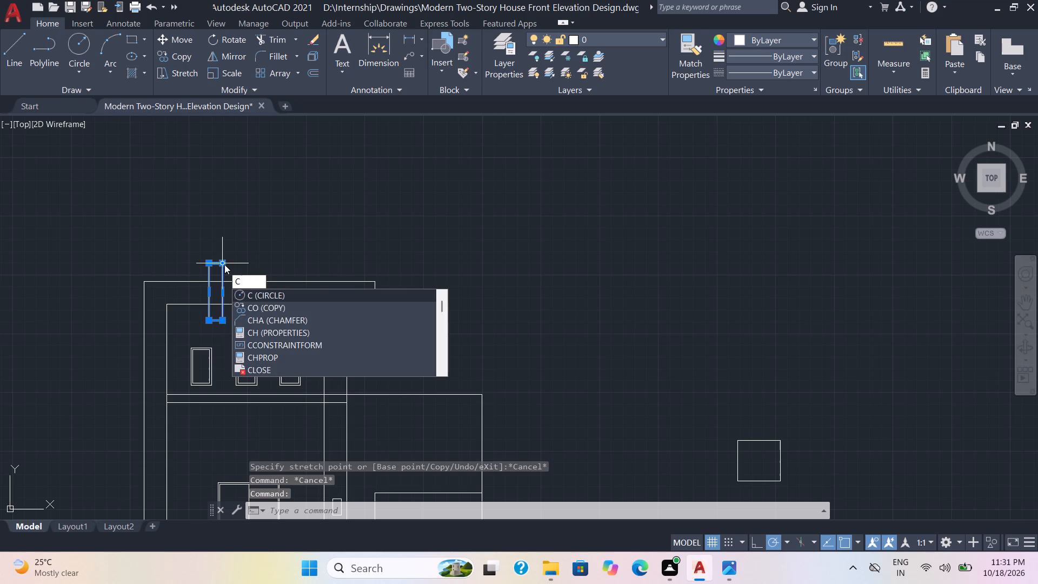
key("o")
key("Return")
left_click(221, 268)
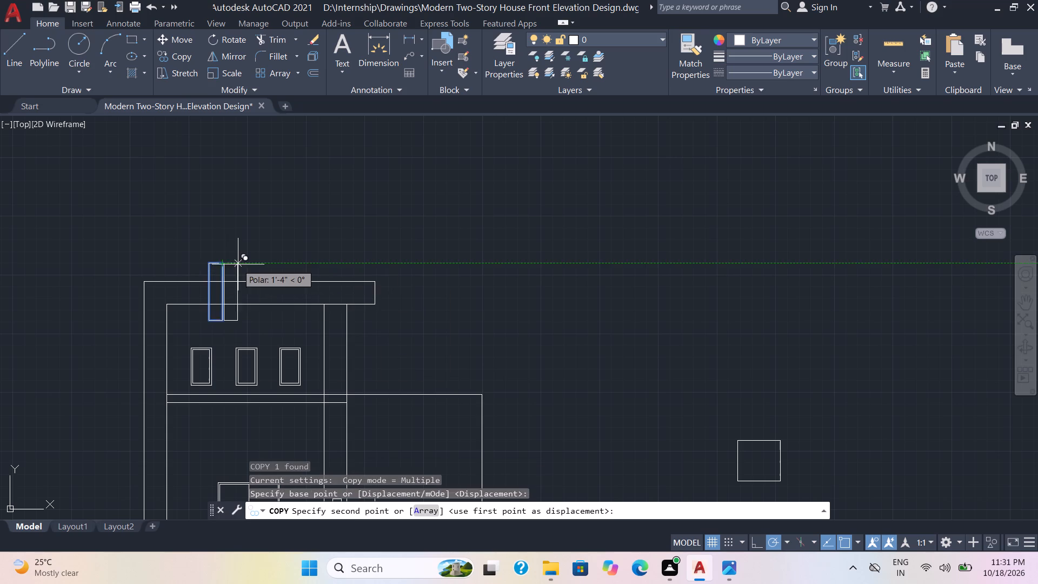
left_click(248, 264)
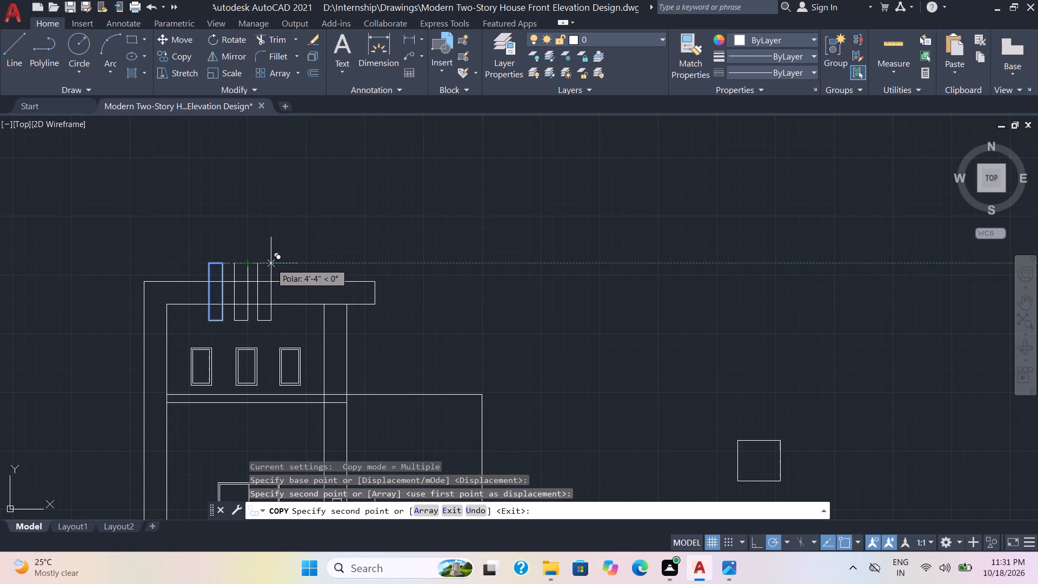
left_click(271, 263)
scroll(418, 250, "down", 3)
key("Escape")
Trim away the roof band's horizontal lines inside the three narrow upright rectangles.
scroll(376, 256, "up", 2)
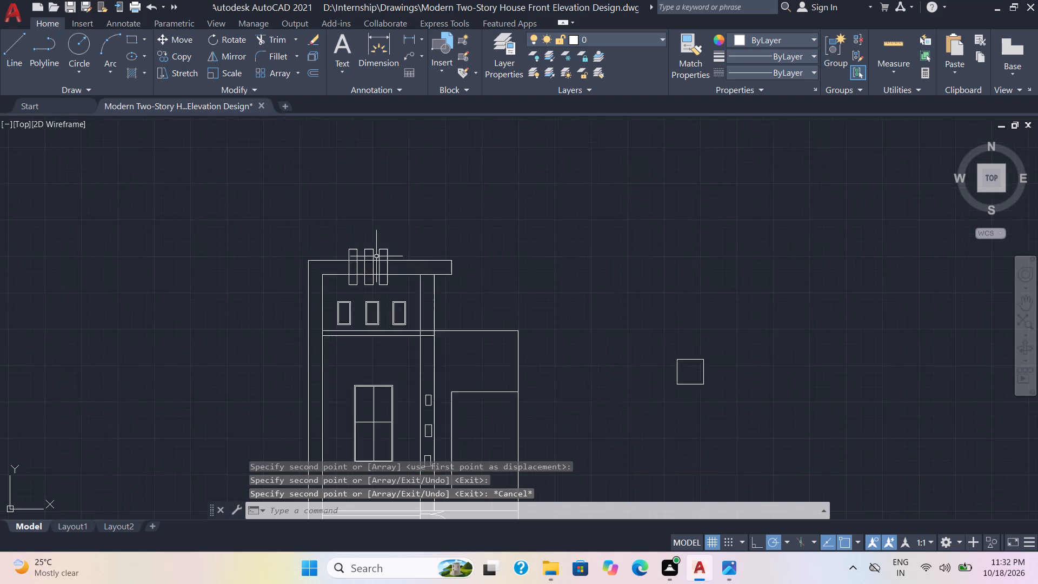
scroll(376, 256, "up", 2)
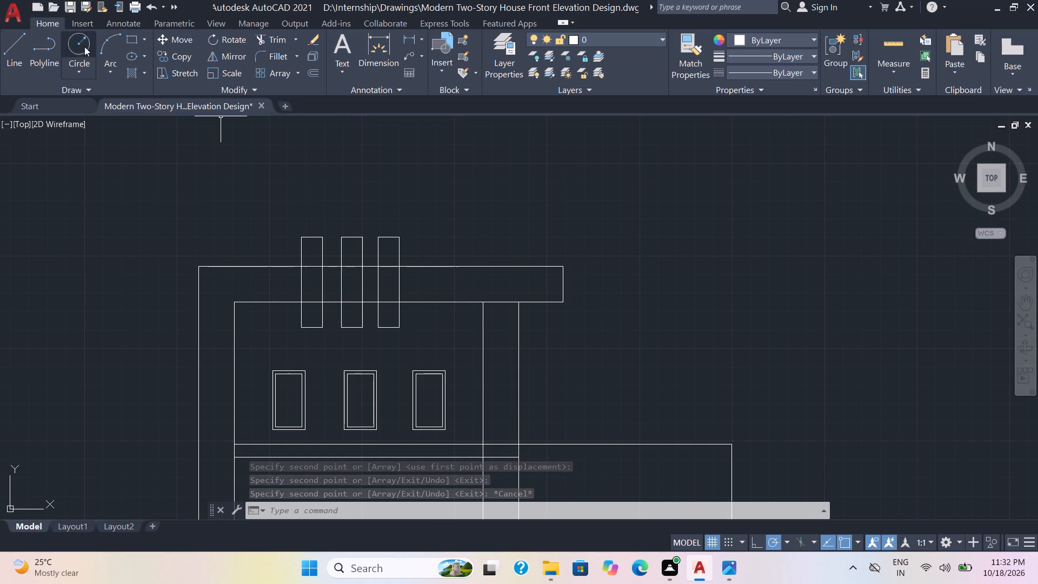
left_click(268, 34)
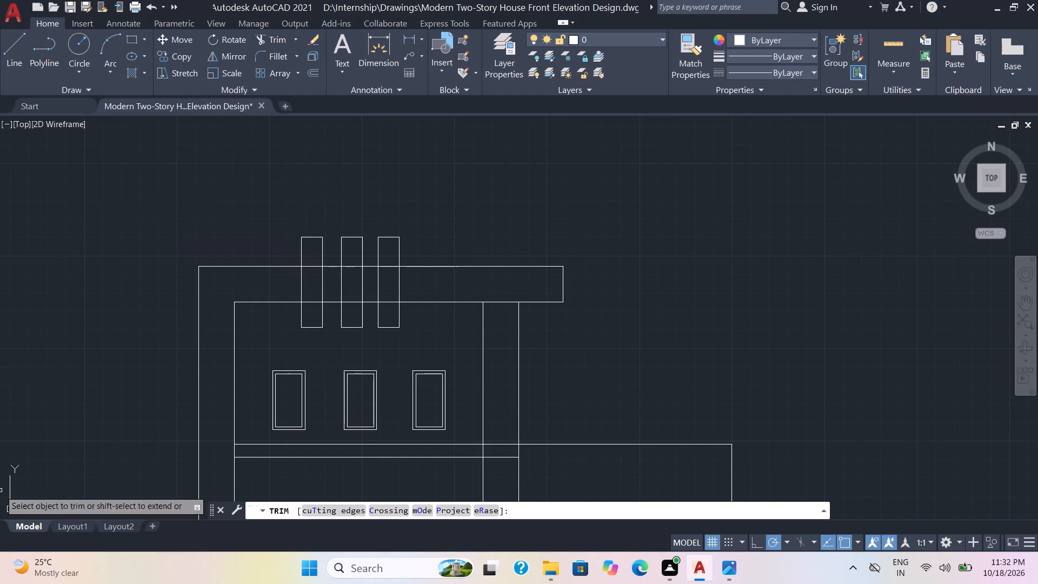
left_click_drag(311, 257, 317, 315)
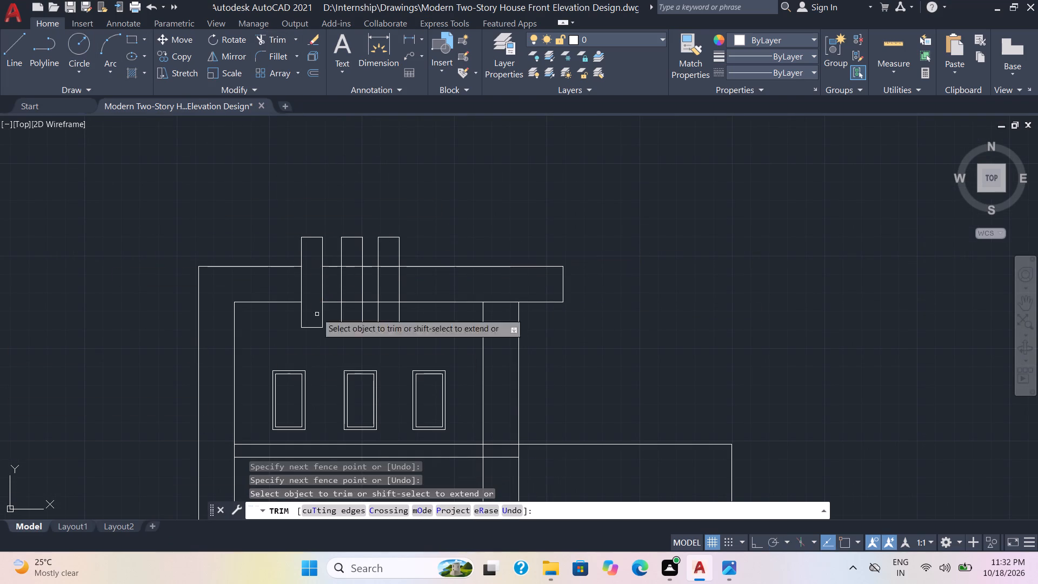
left_click_drag(350, 261, 354, 319)
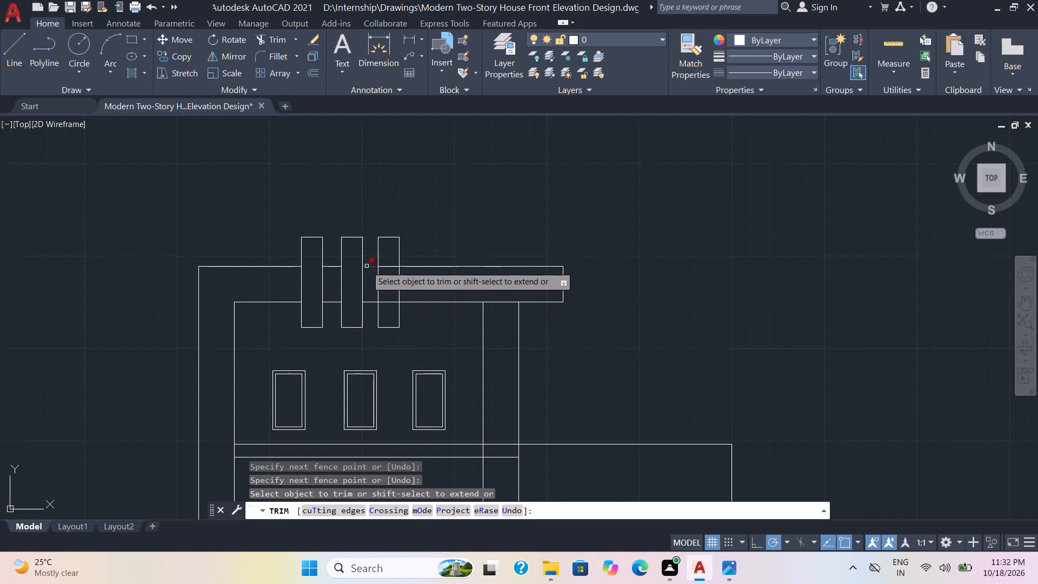
left_click_drag(384, 261, 389, 321)
Remove the stray square standing apart to the right of the house with the Trim tool.
scroll(484, 282, "down", 4)
scroll(576, 303, "up", 1)
middle_click_drag(576, 303, 562, 206)
scroll(461, 373, "up", 1)
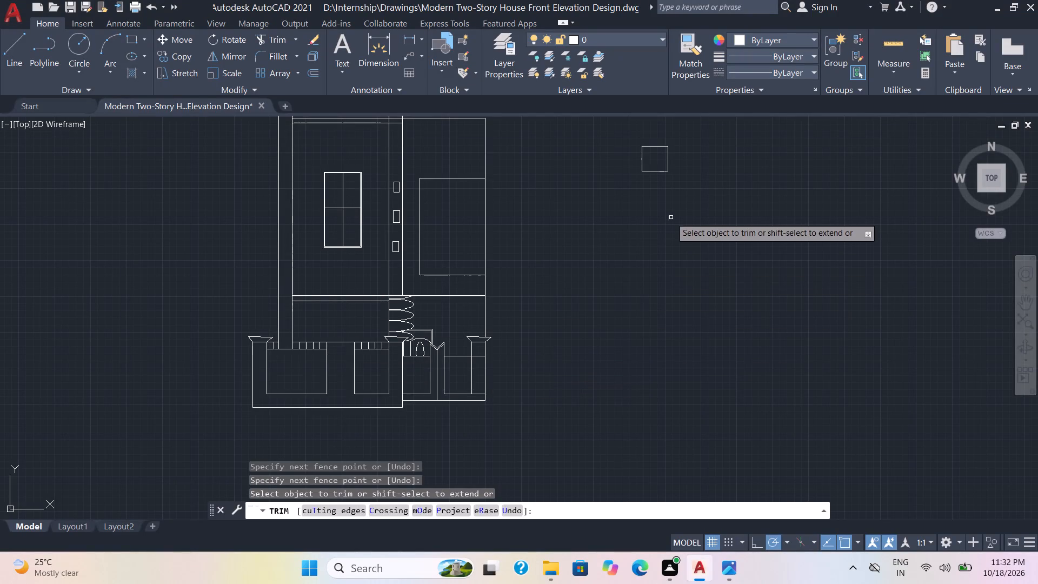
left_click_drag(656, 166, 717, 198)
left_click_drag(675, 177, 660, 194)
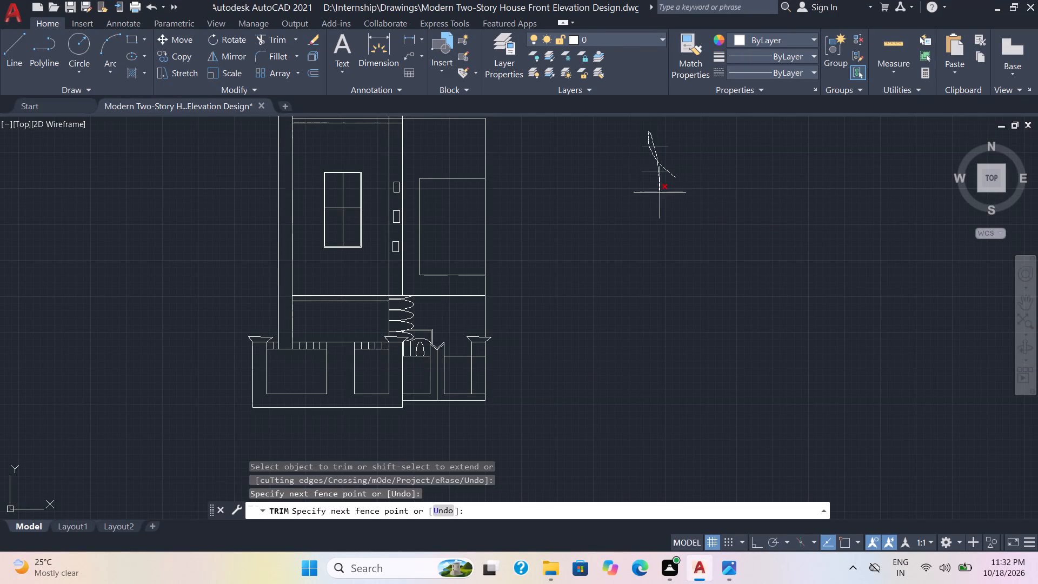
left_click_drag(660, 194, 660, 195)
Trim the horizontal line segment crossing the right-hand boundary wall pillar below its cap.
scroll(496, 336, "up", 1)
left_click_drag(474, 357, 470, 387)
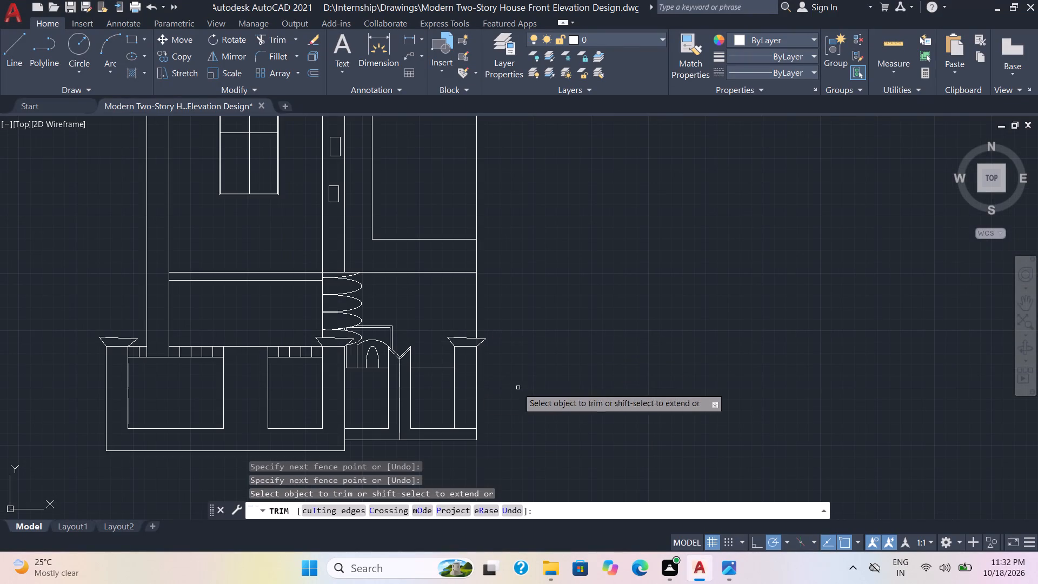
middle_click_drag(201, 408, 408, 387)
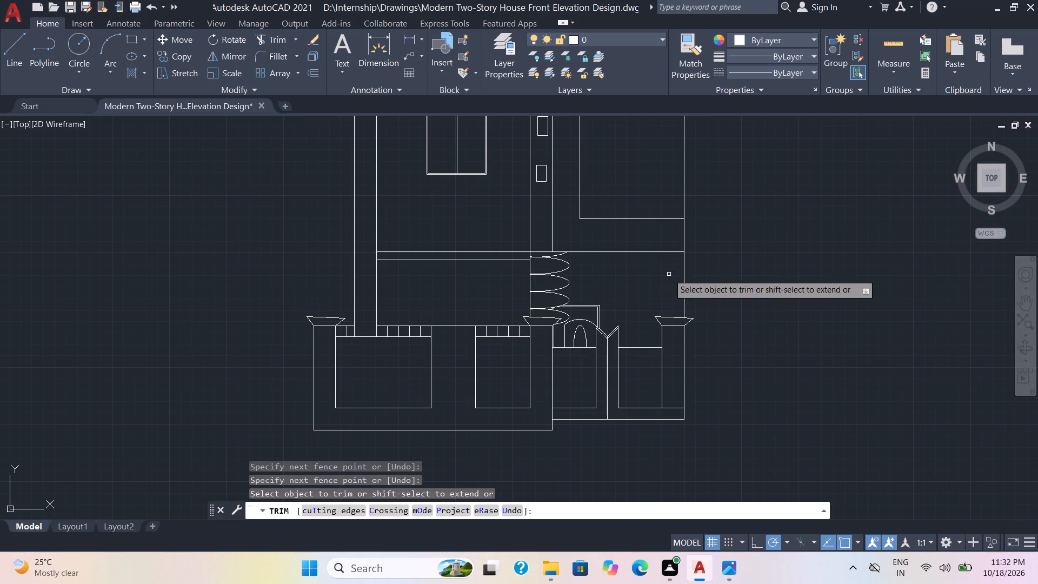
key("Escape")
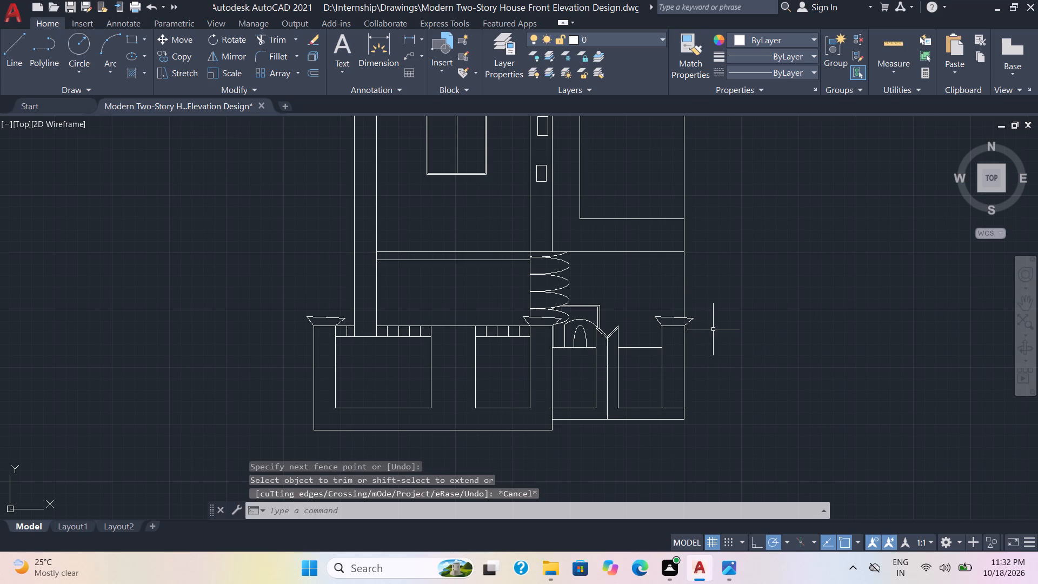
Save the elevation drawing.
scroll(727, 328, "down", 3)
scroll(746, 343, "up", 1)
middle_click_drag(746, 343, 639, 383)
key("ctrl+s")
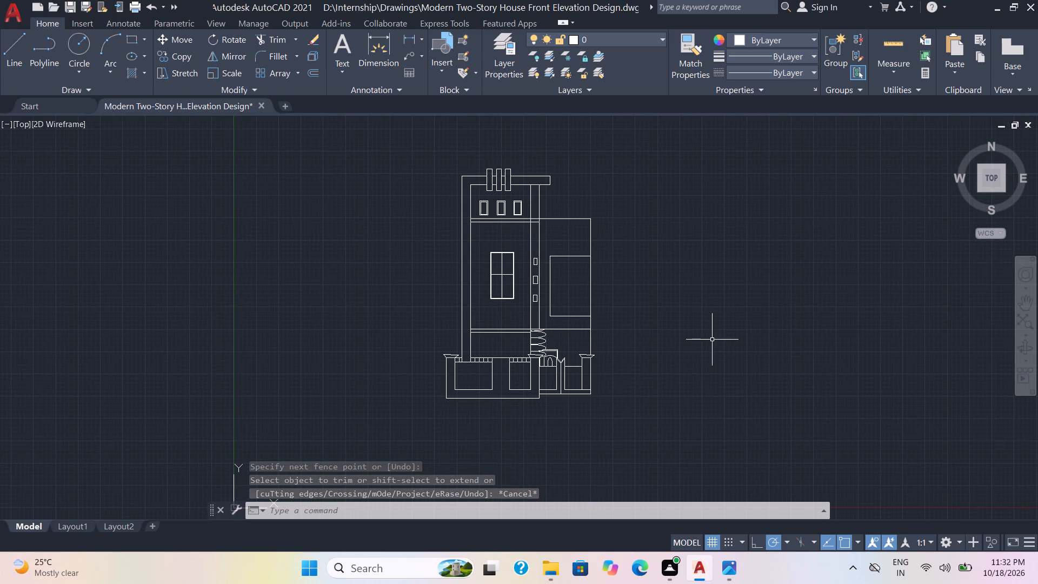
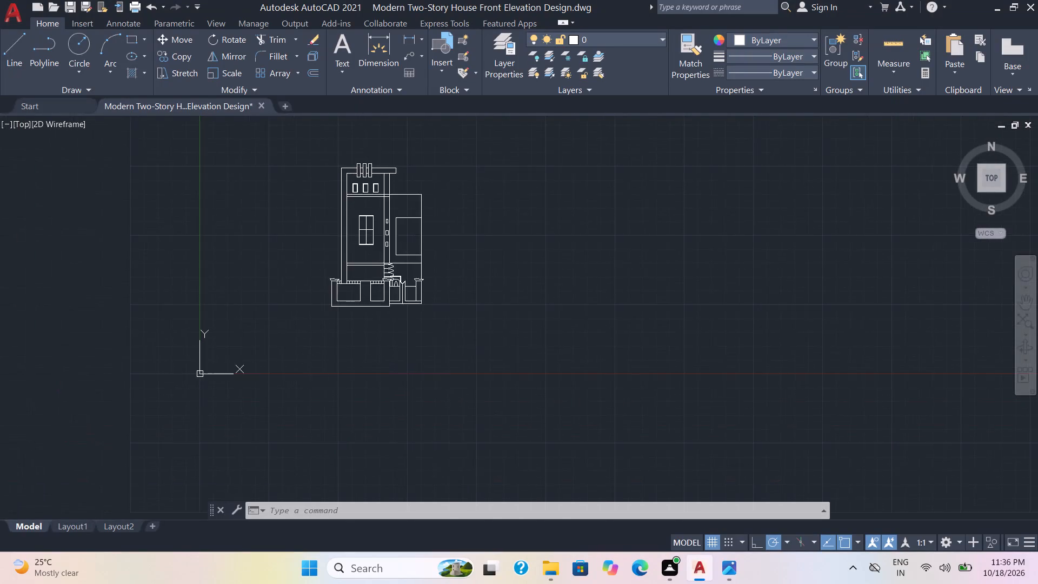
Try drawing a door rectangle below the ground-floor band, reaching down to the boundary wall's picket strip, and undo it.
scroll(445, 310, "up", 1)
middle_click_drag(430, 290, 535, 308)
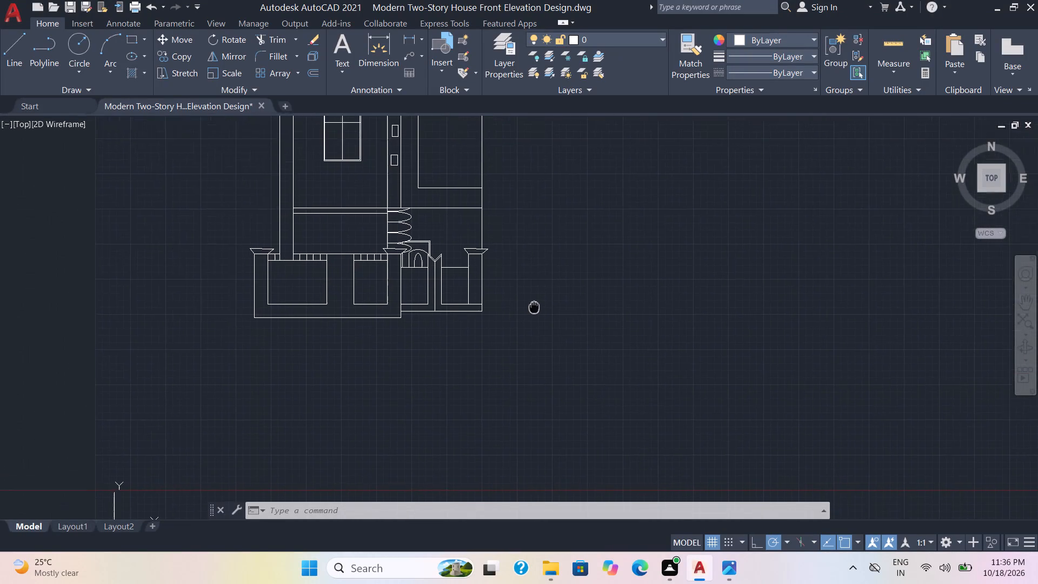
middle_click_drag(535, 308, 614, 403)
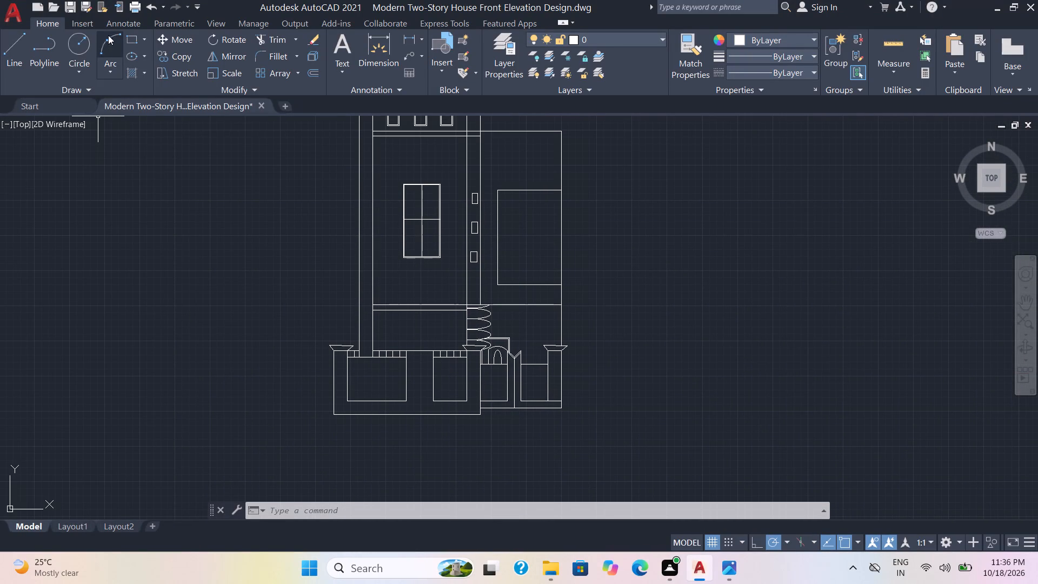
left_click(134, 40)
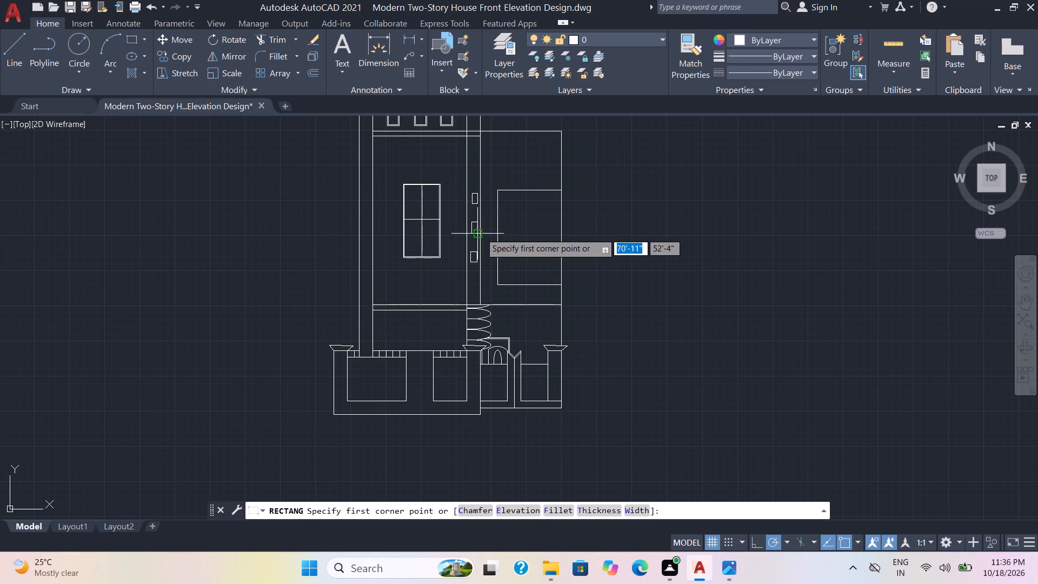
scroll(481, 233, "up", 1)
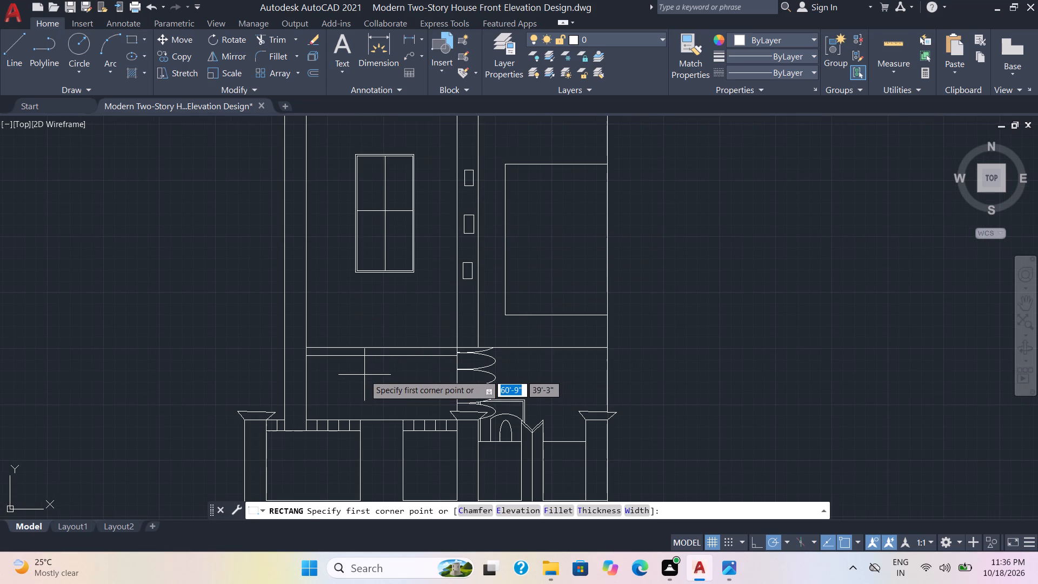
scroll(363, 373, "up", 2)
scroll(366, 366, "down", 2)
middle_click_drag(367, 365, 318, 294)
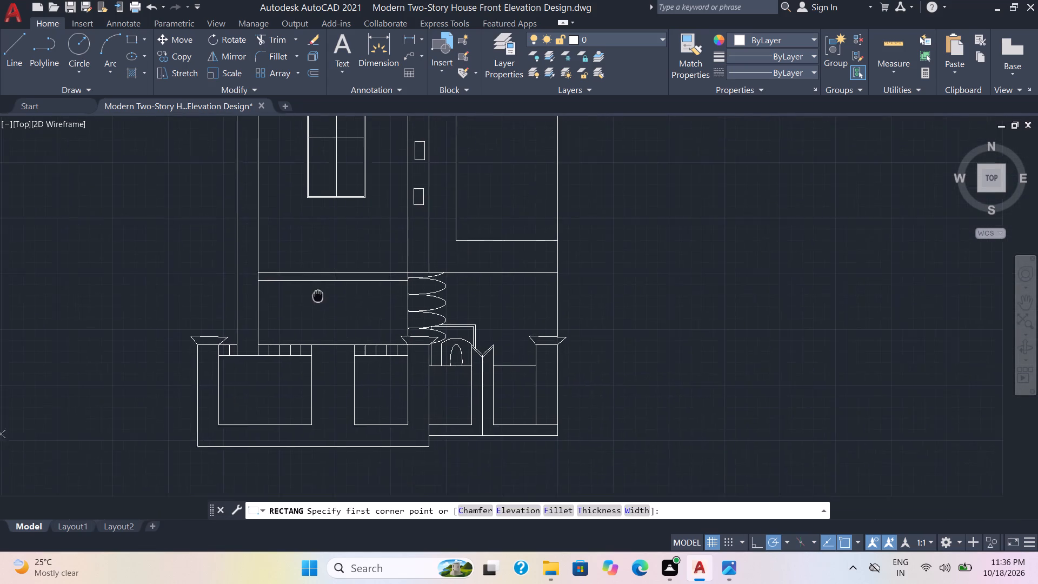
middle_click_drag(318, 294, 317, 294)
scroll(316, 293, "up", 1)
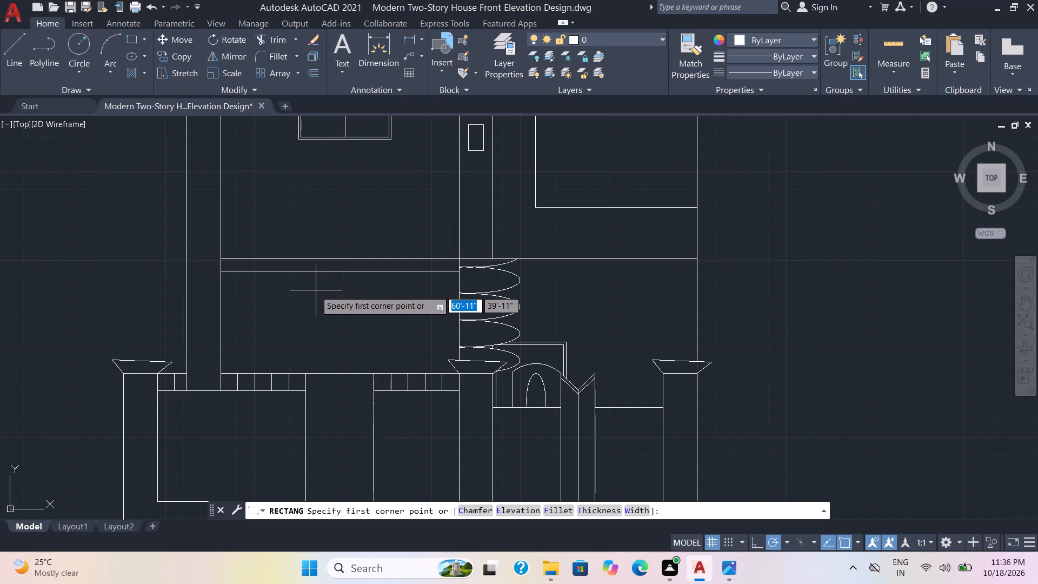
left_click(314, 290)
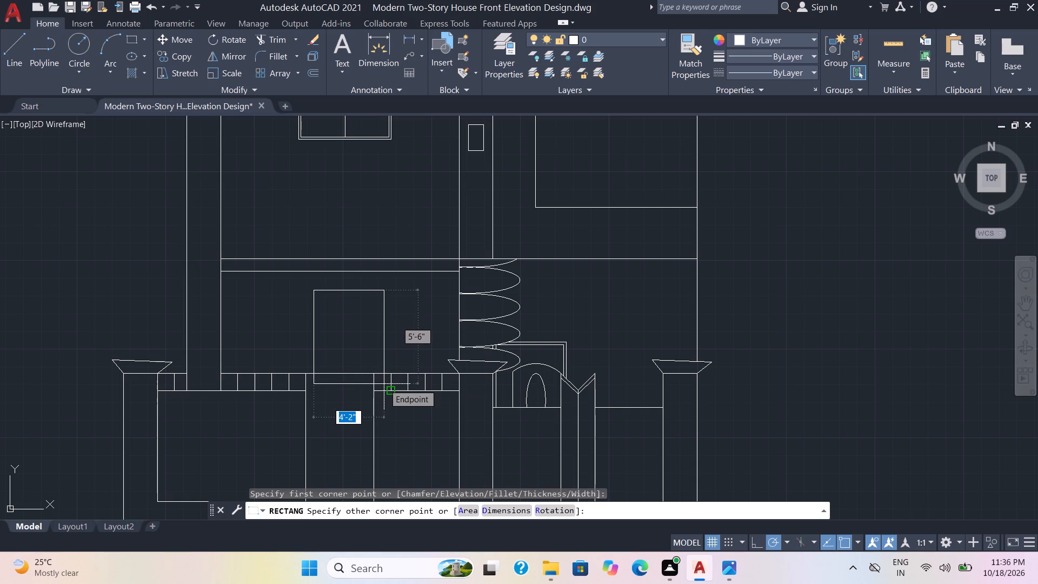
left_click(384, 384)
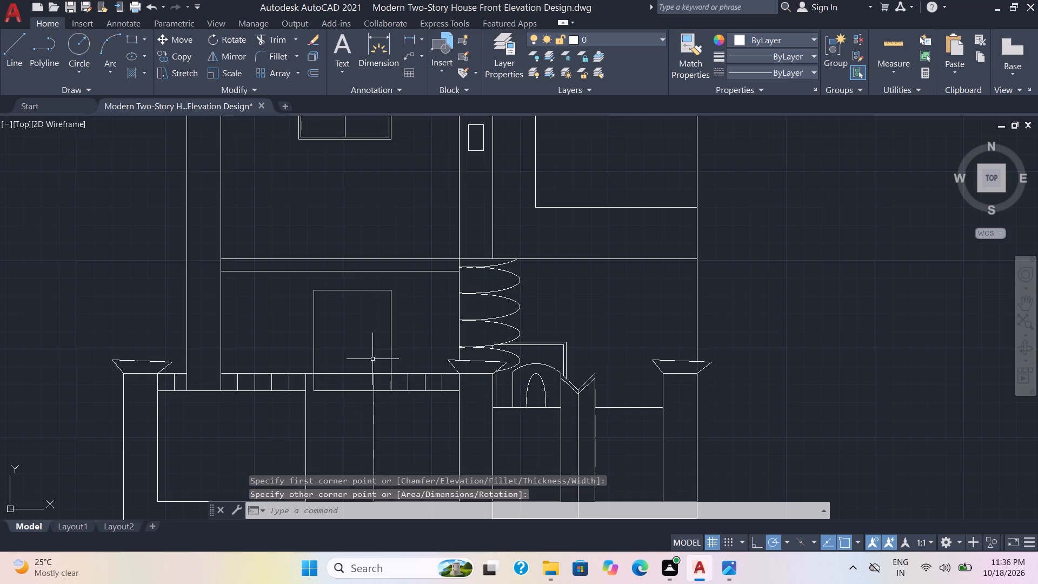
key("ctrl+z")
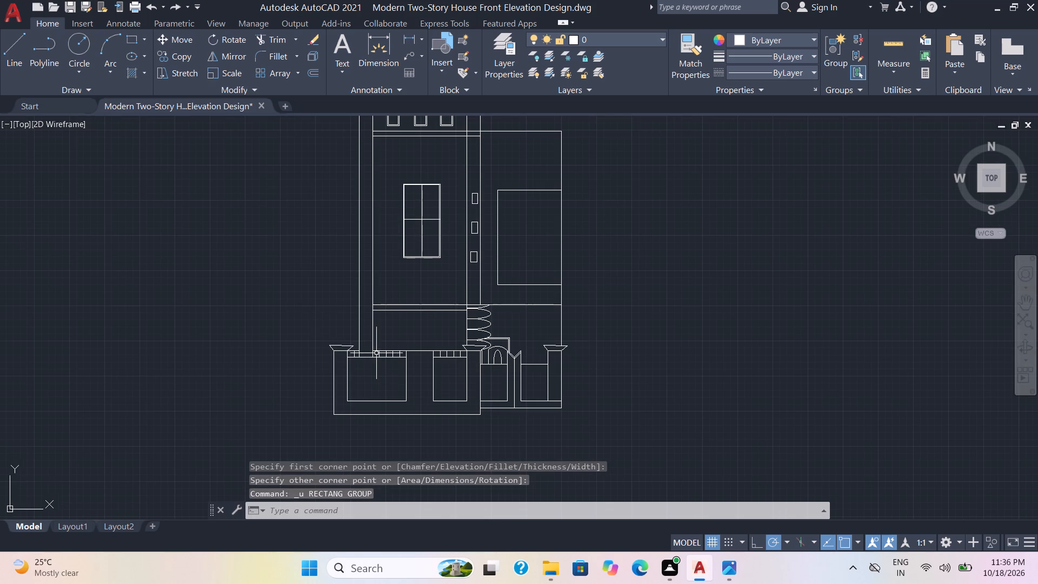
Draw a door rectangle about 4'-7" wide and 6'-3" high, from below the ground-floor band into the boundary wall's picket strip.
left_click(128, 38)
scroll(442, 263, "up", 3)
scroll(458, 368, "down", 1)
middle_click_drag(458, 368, 453, 356)
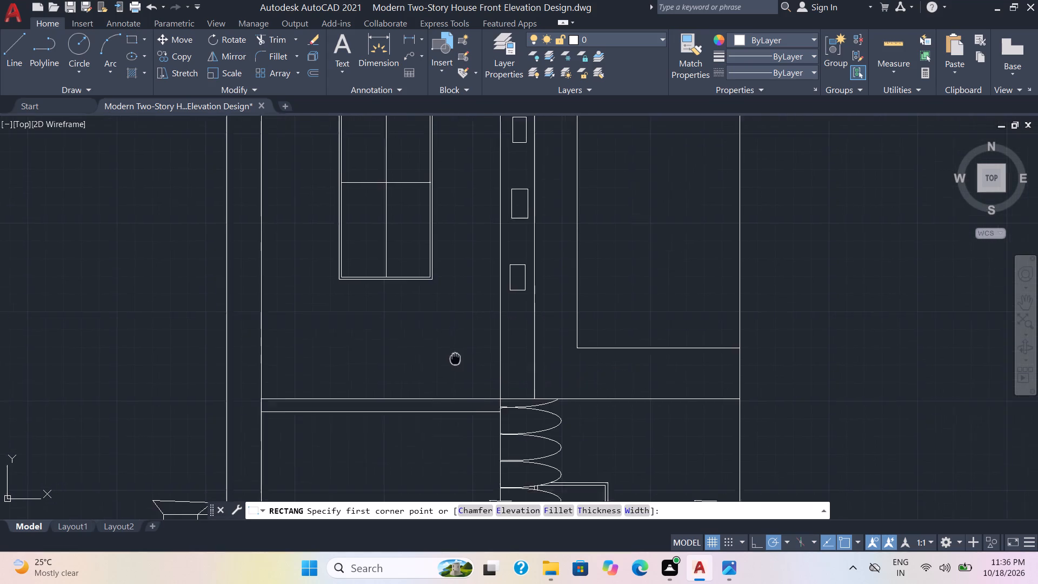
middle_click_drag(453, 356, 362, 255)
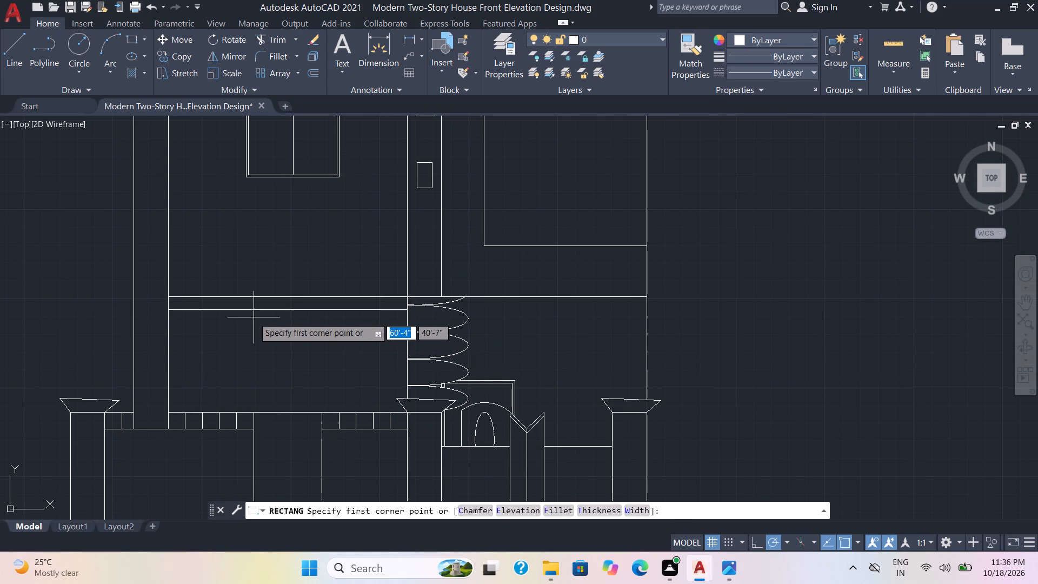
scroll(254, 317, "up", 1)
left_click(254, 317)
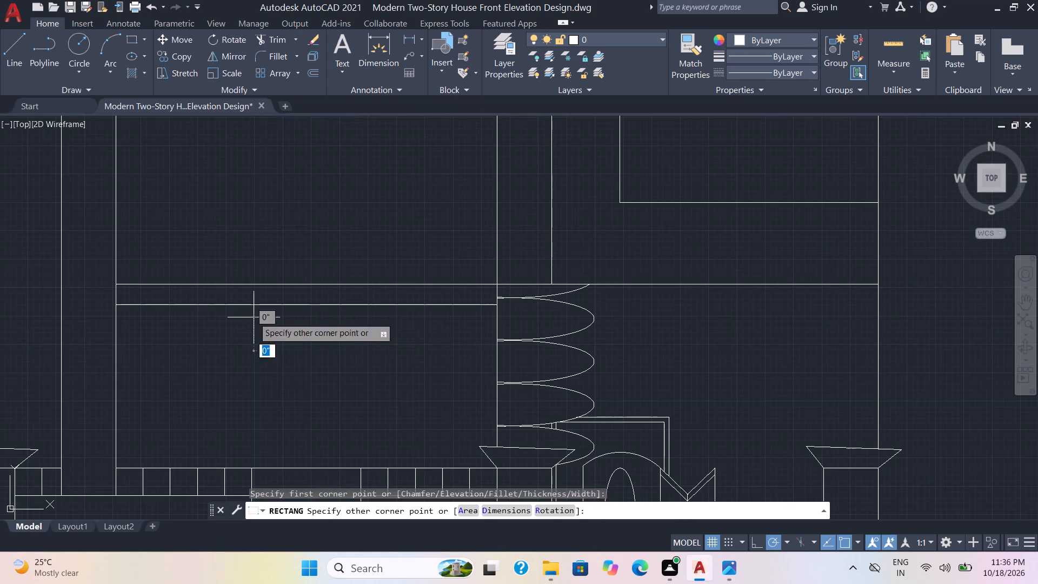
scroll(371, 403, "up", 2)
scroll(377, 419, "down", 1)
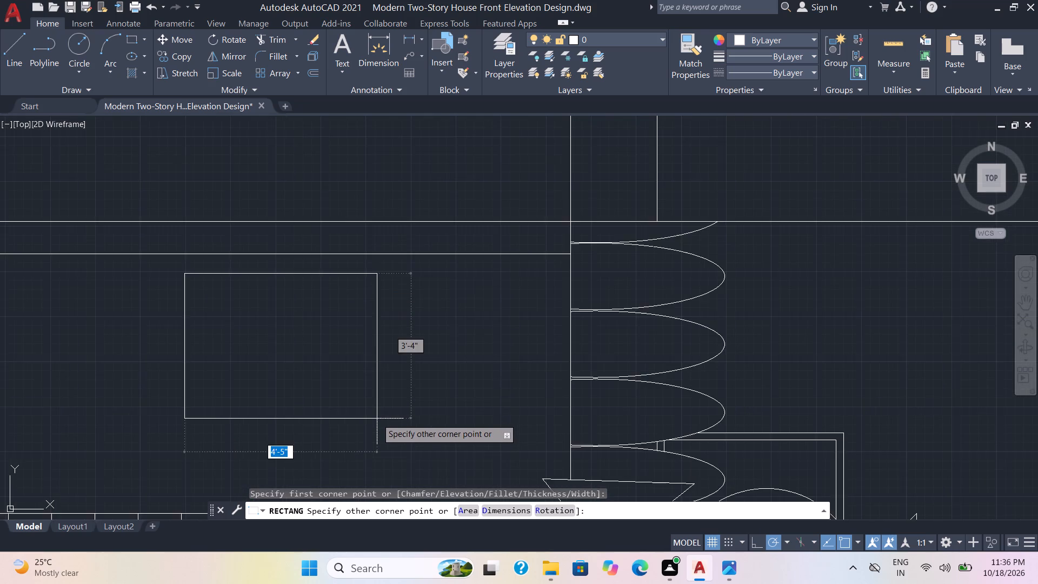
scroll(377, 419, "down", 2)
middle_click_drag(377, 419, 319, 266)
scroll(362, 306, "up", 3)
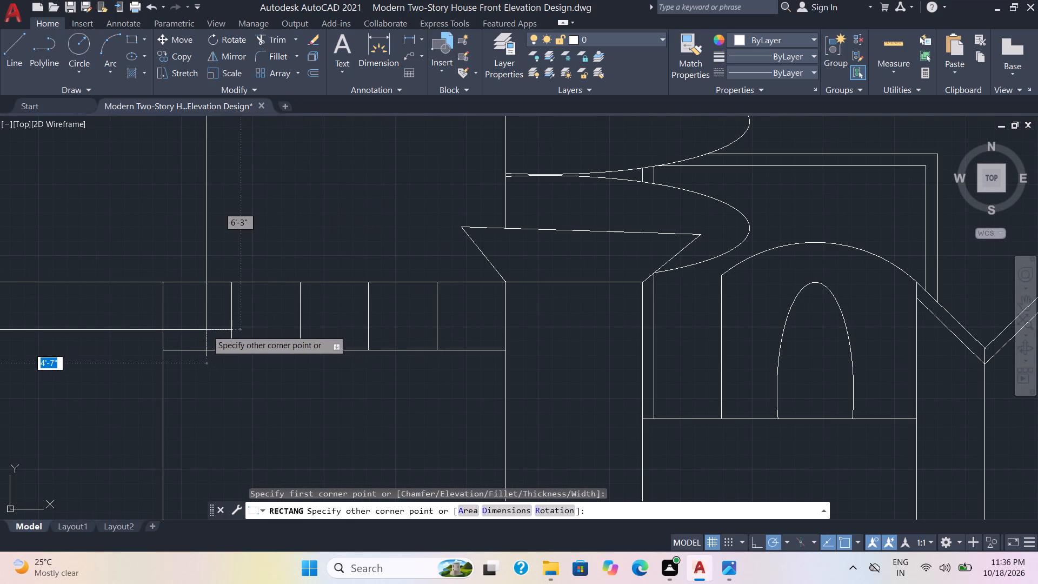
scroll(207, 329, "up", 2)
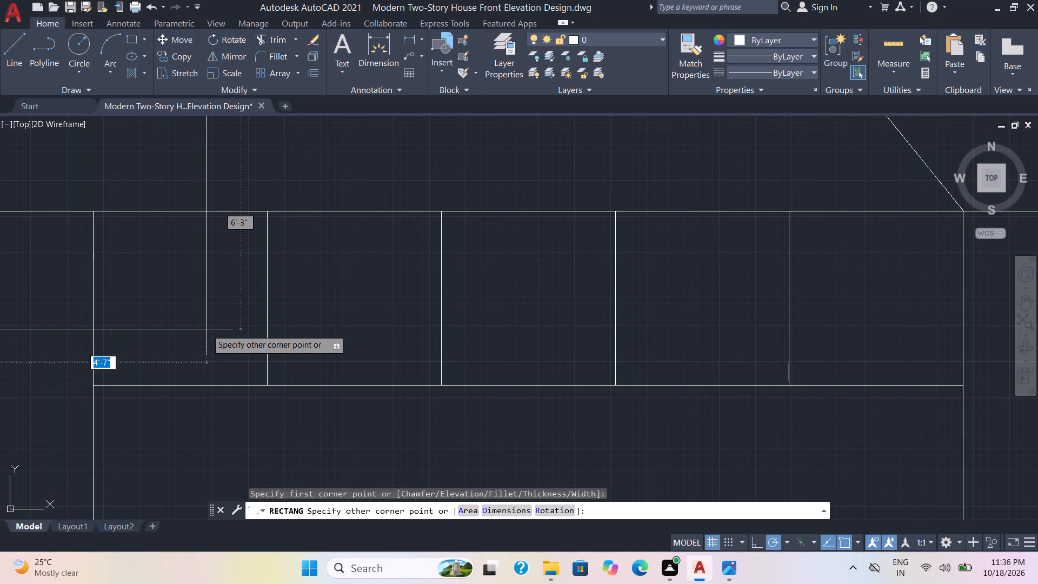
left_click(210, 331)
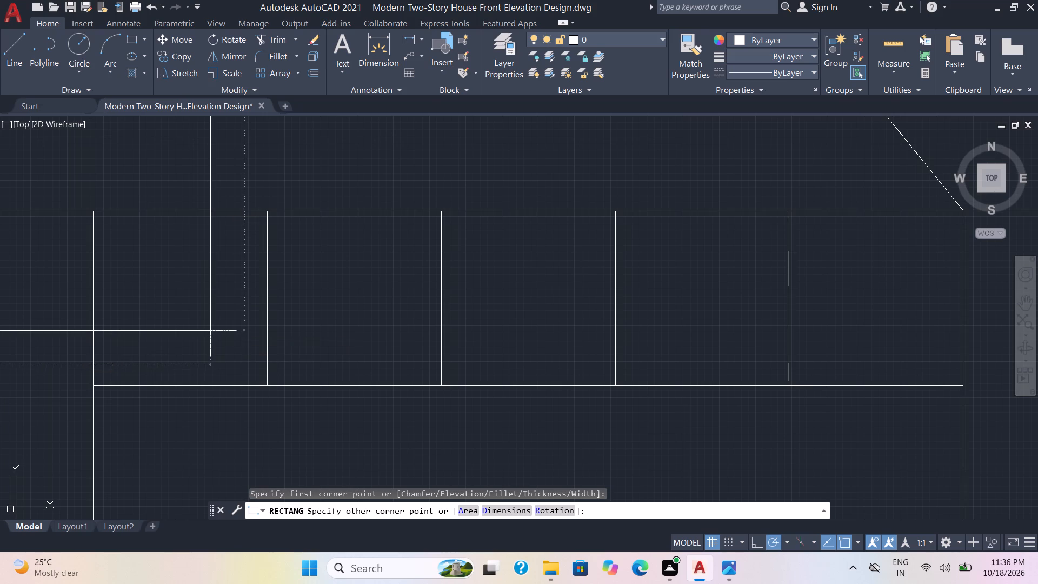
Offset the door rectangle 2" inward to form its frame.
scroll(217, 330, "down", 5)
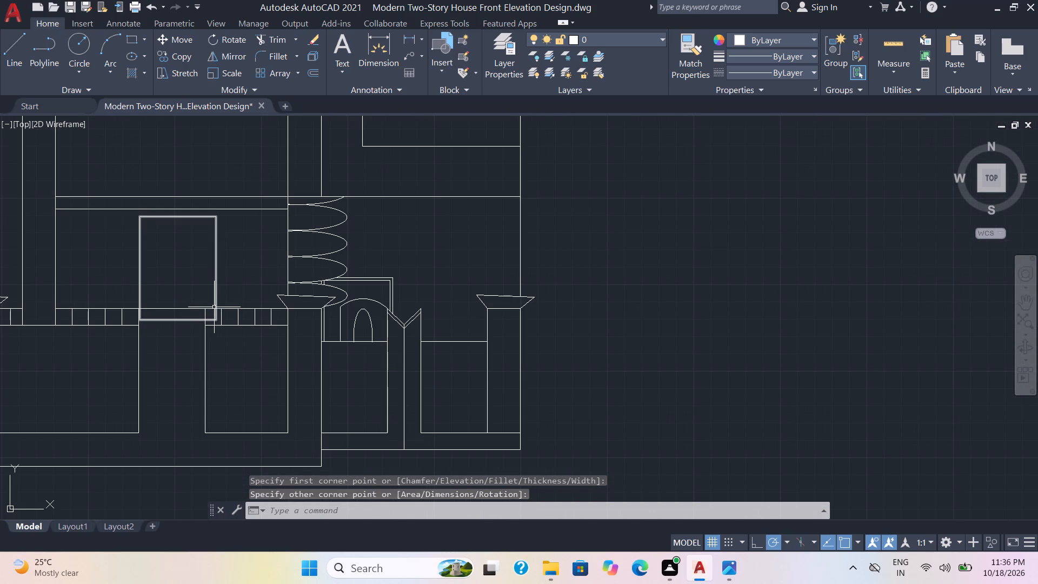
key("o")
key("Return")
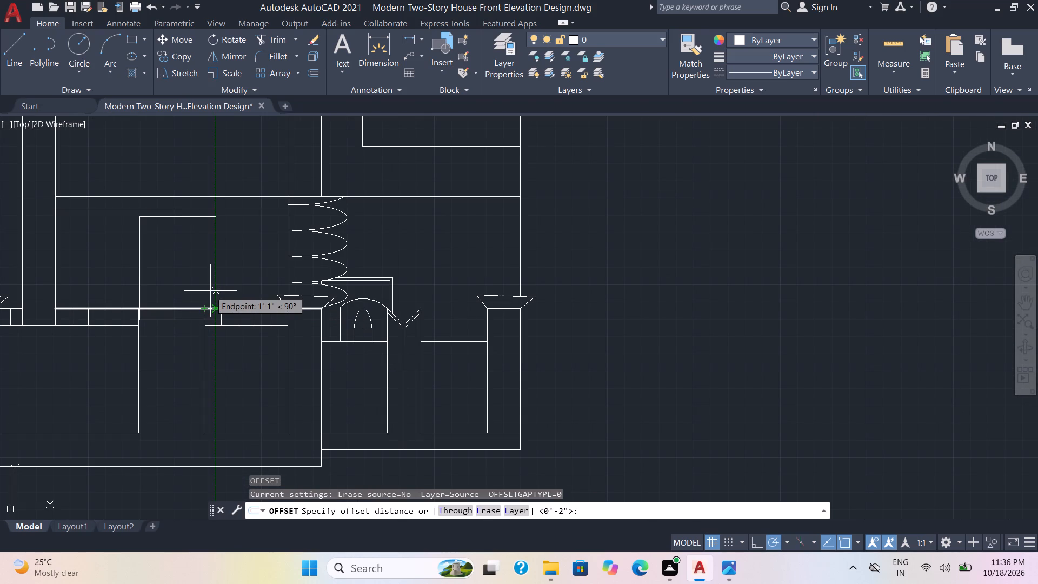
key("2")
key("Return")
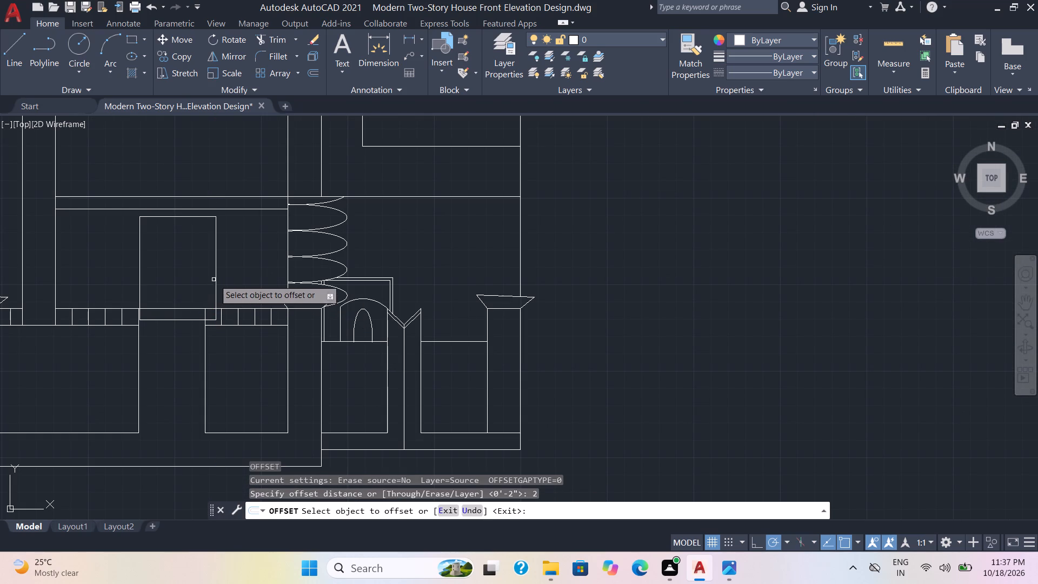
left_click(215, 278)
left_click(209, 278)
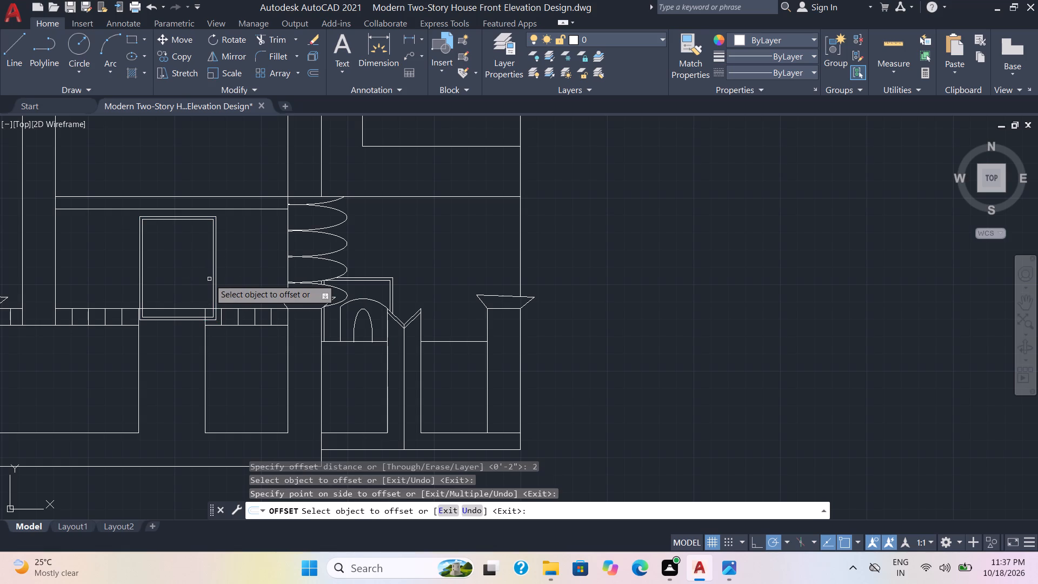
key("Escape")
Trim the bottom edges between the picket strips and the left-side ends of both door outlines below the boundary wall's top line.
type("TR")
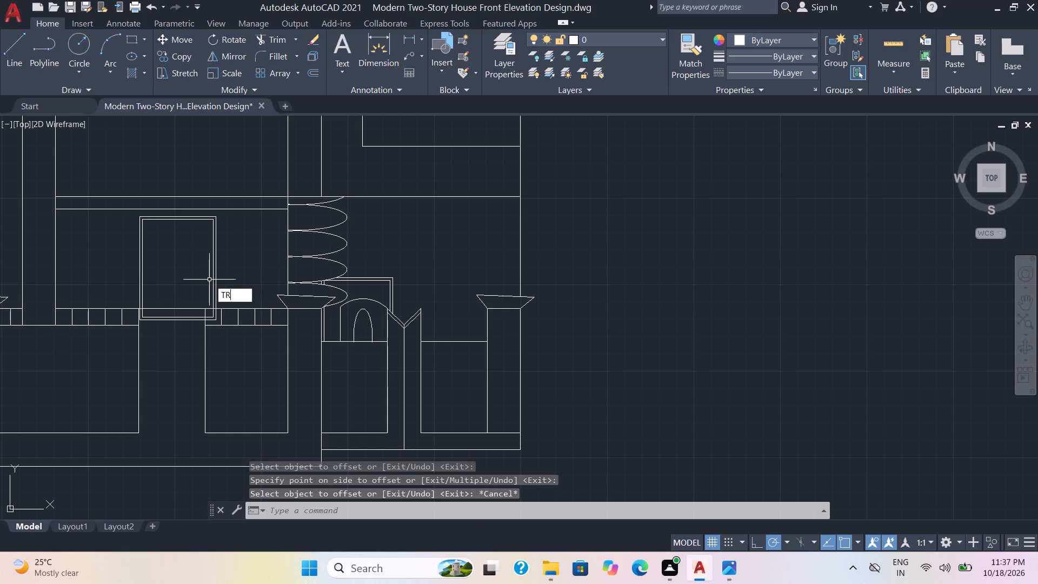
key("Return")
scroll(209, 280, "up", 2)
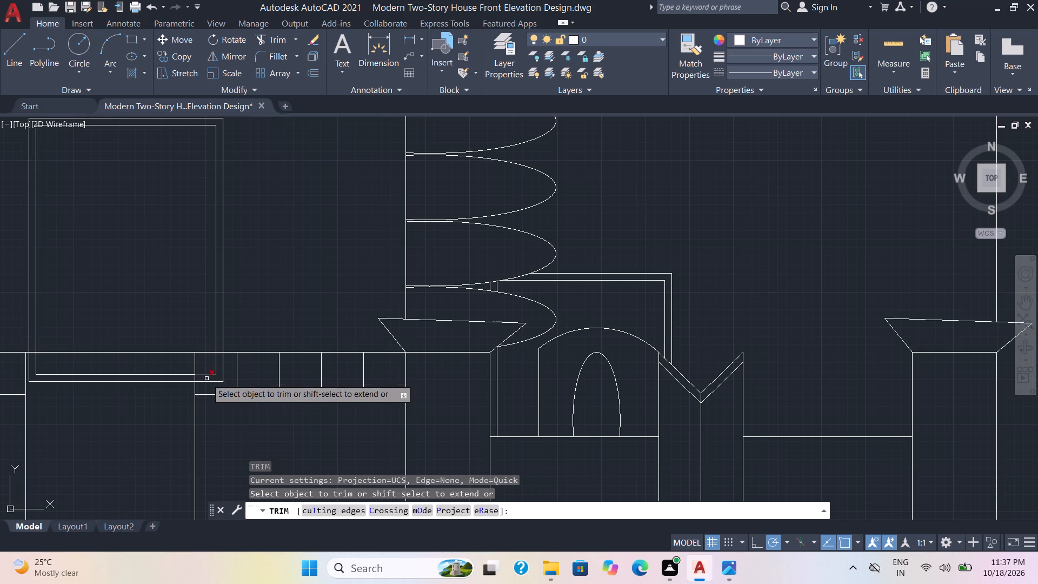
left_click(169, 383)
left_click(165, 376)
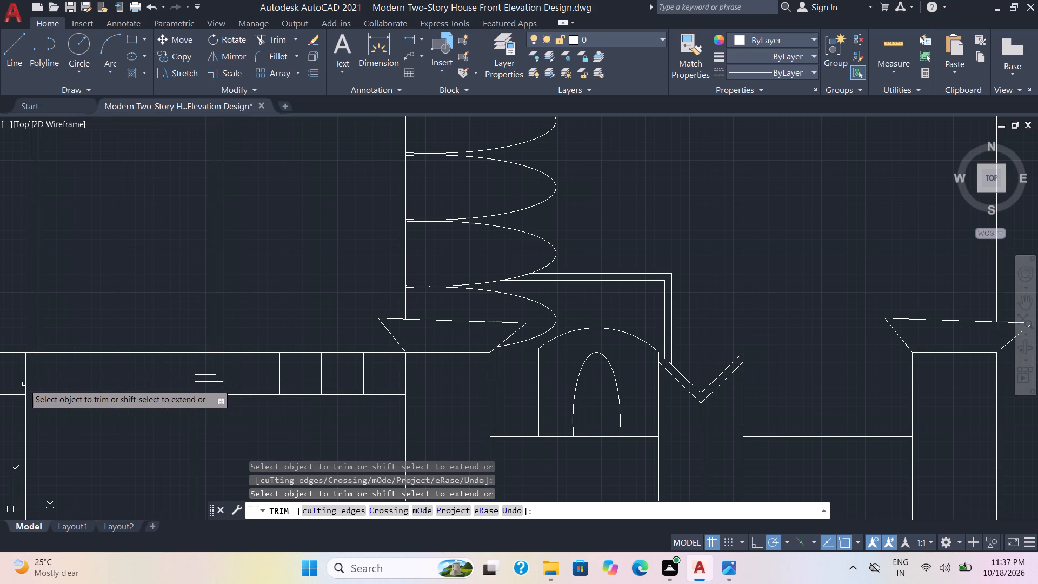
left_click(30, 375)
left_click(36, 368)
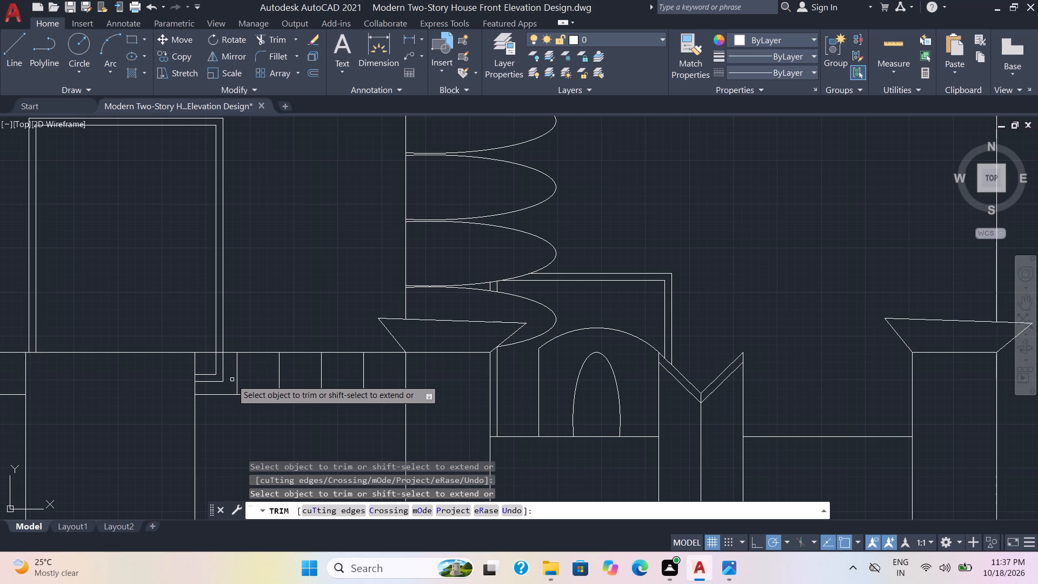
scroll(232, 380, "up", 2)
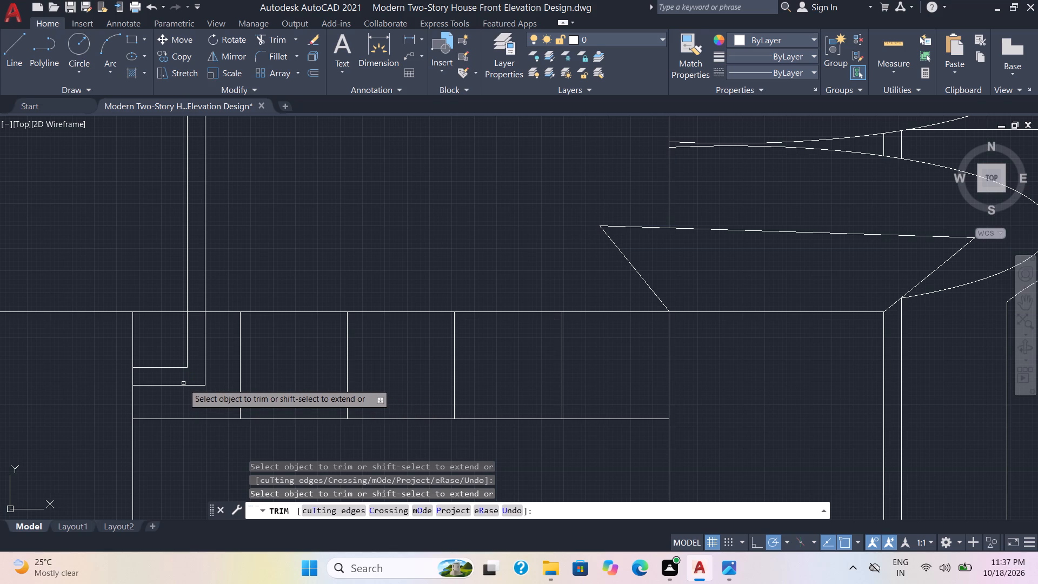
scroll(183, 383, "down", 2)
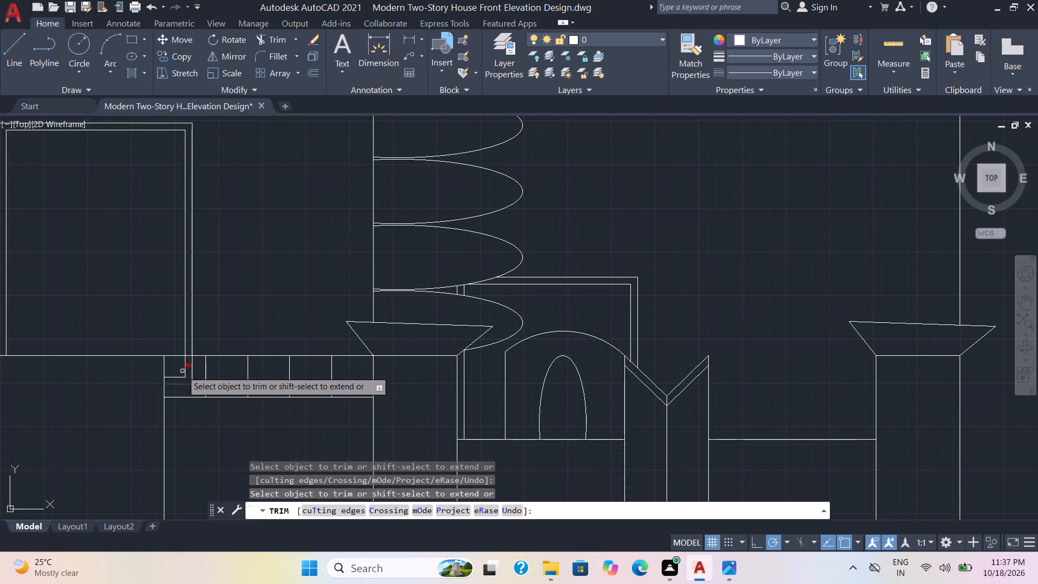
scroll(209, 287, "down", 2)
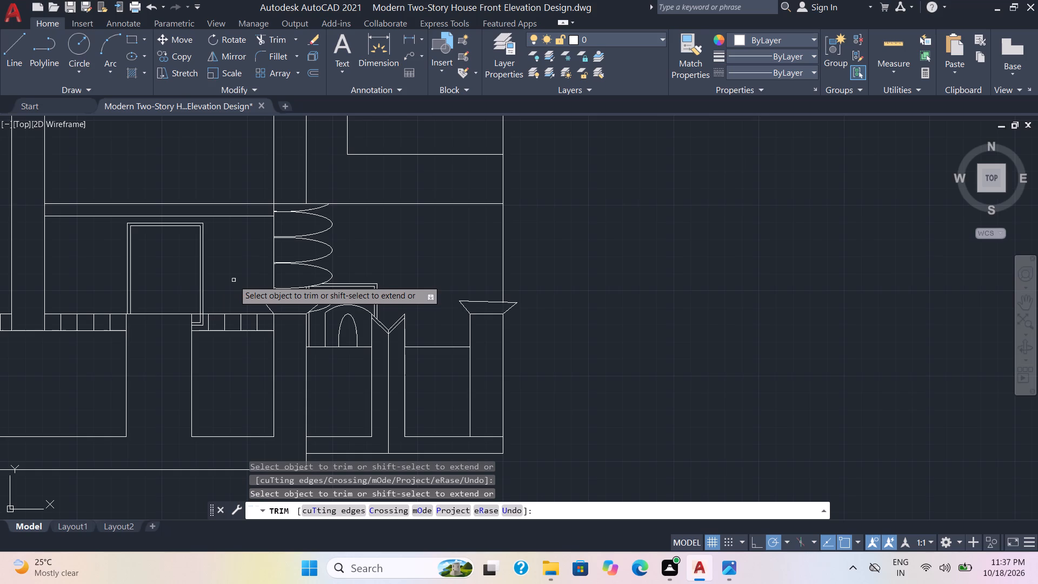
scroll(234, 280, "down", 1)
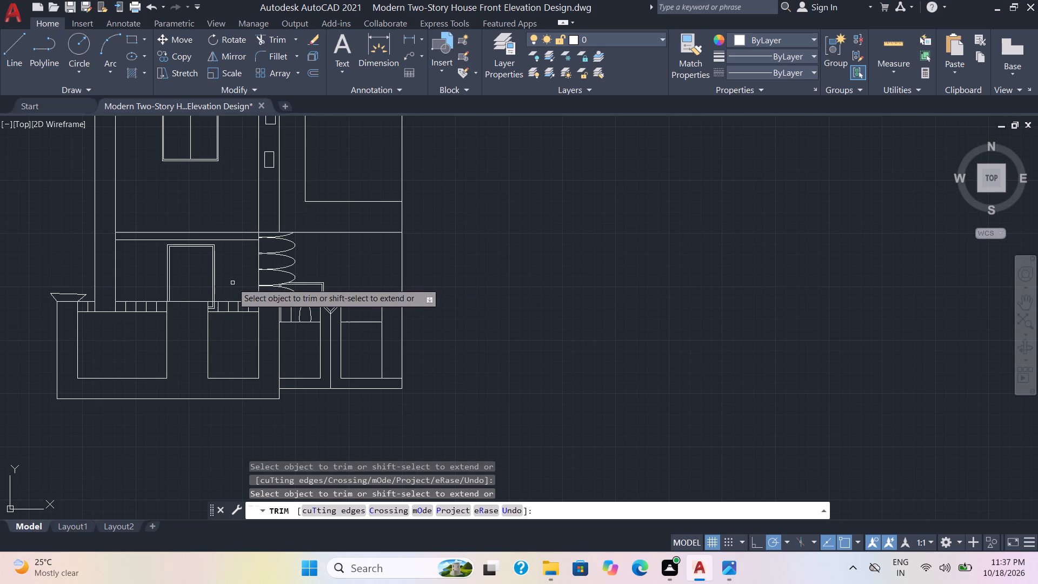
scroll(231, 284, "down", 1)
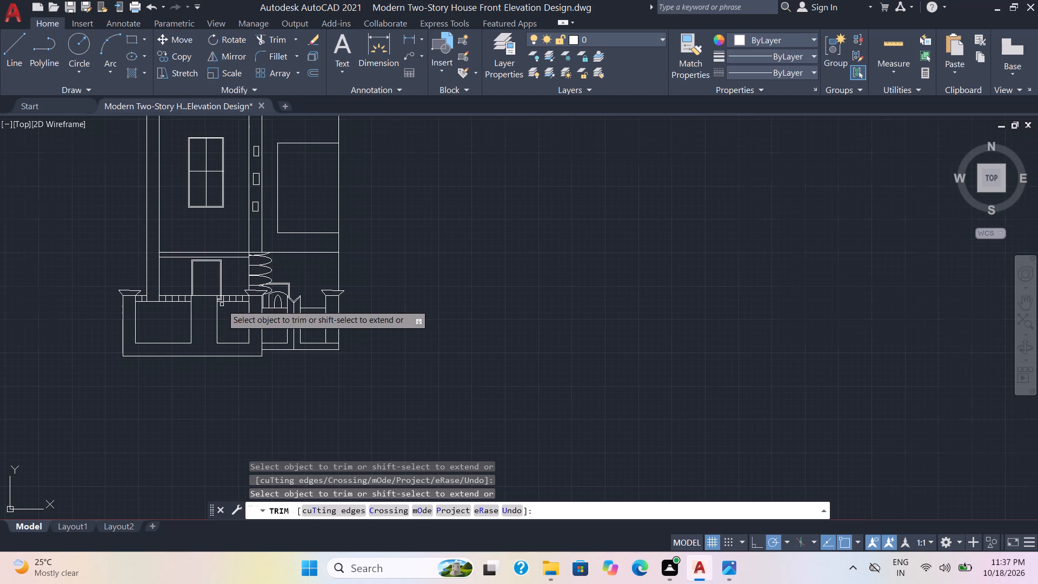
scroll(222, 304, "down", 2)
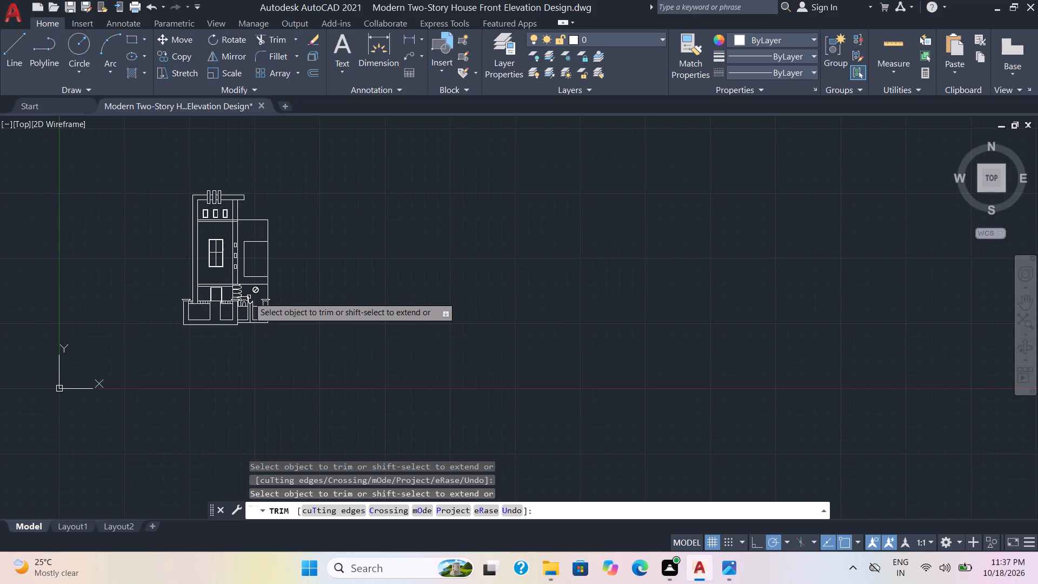
Draw a circle of about 4" radius in the left gate strip, just below the V-shaped top.
scroll(249, 297, "up", 2)
scroll(336, 297, "up", 1)
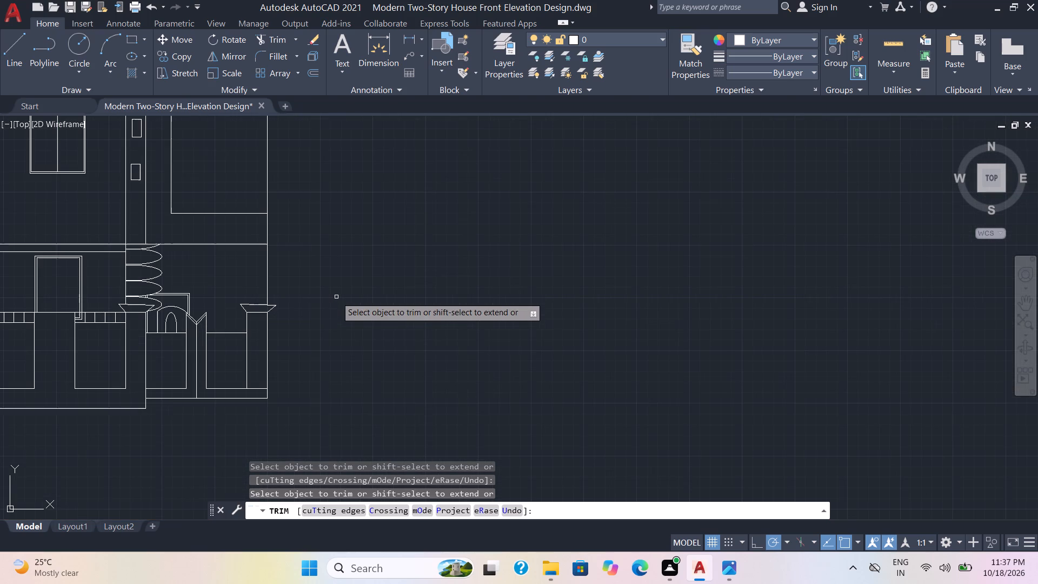
middle_click_drag(342, 329, 304, 247)
scroll(304, 247, "up", 2)
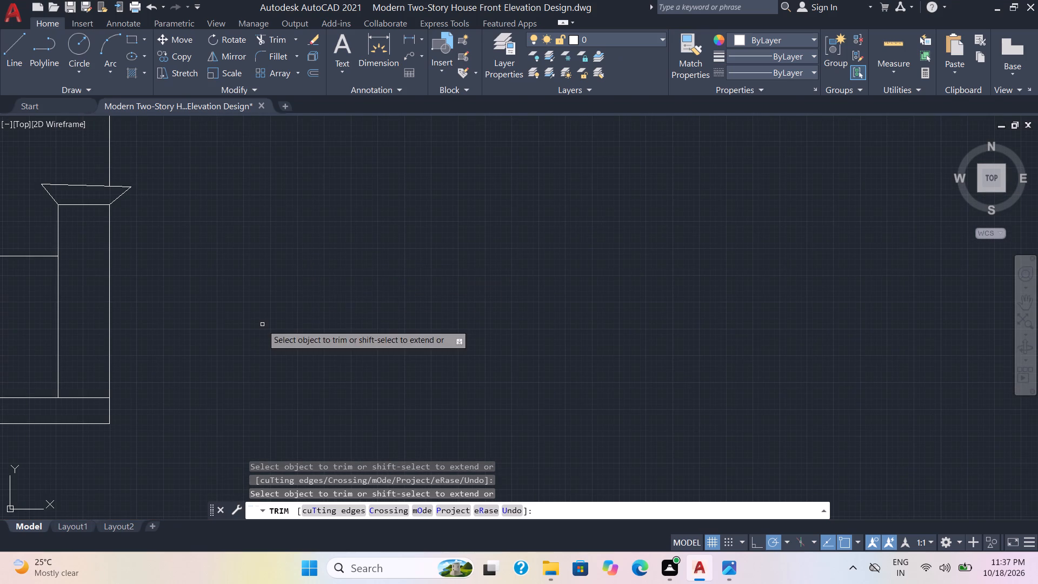
middle_click_drag(261, 324, 689, 255)
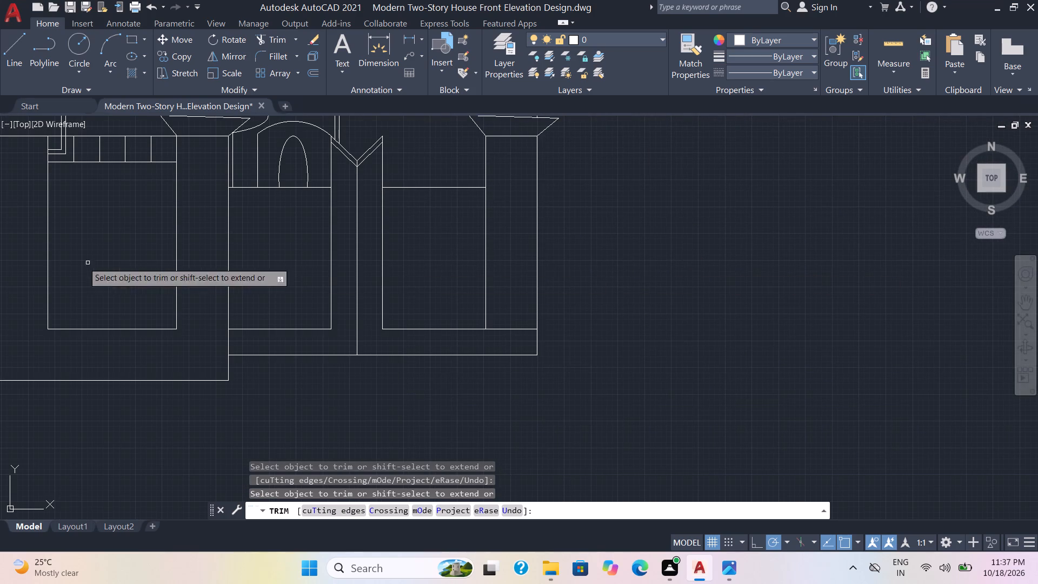
left_click(86, 44)
scroll(345, 141, "up", 1)
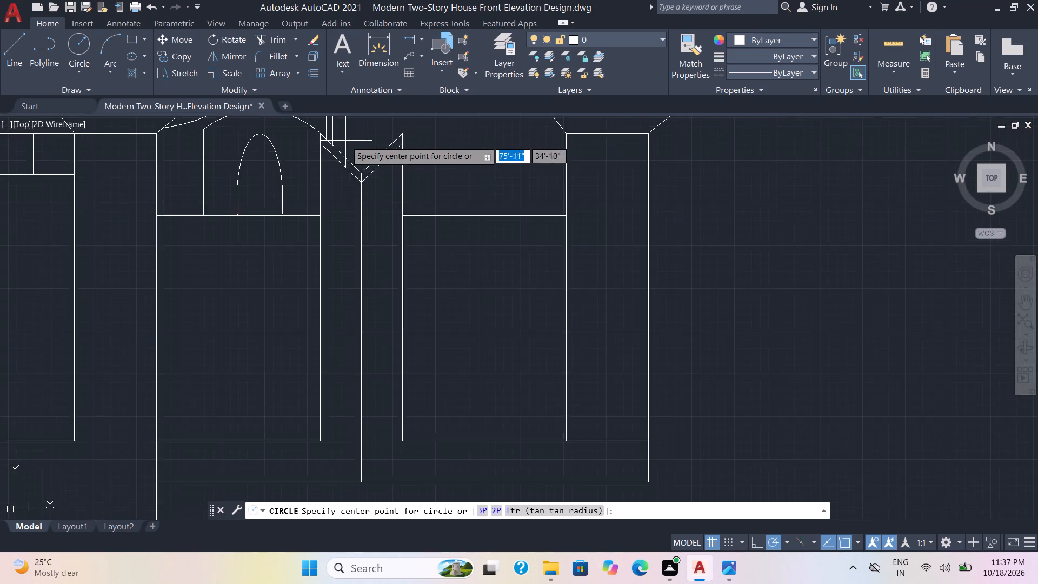
scroll(345, 141, "up", 1)
left_click(325, 221)
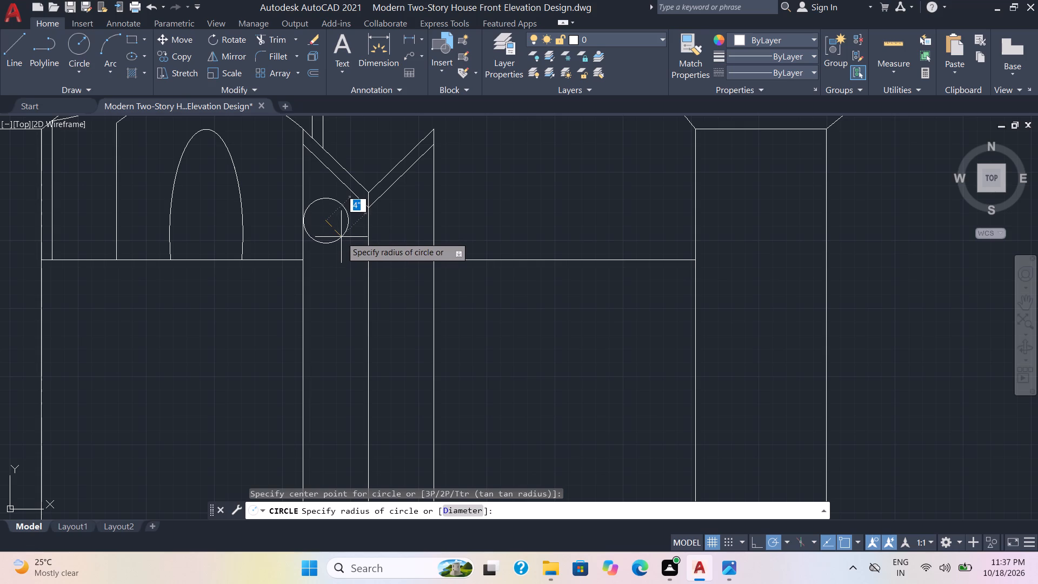
left_click(342, 237)
Copy the circle into the adjoining right gate strip, slightly lower than the original.
left_click(347, 249)
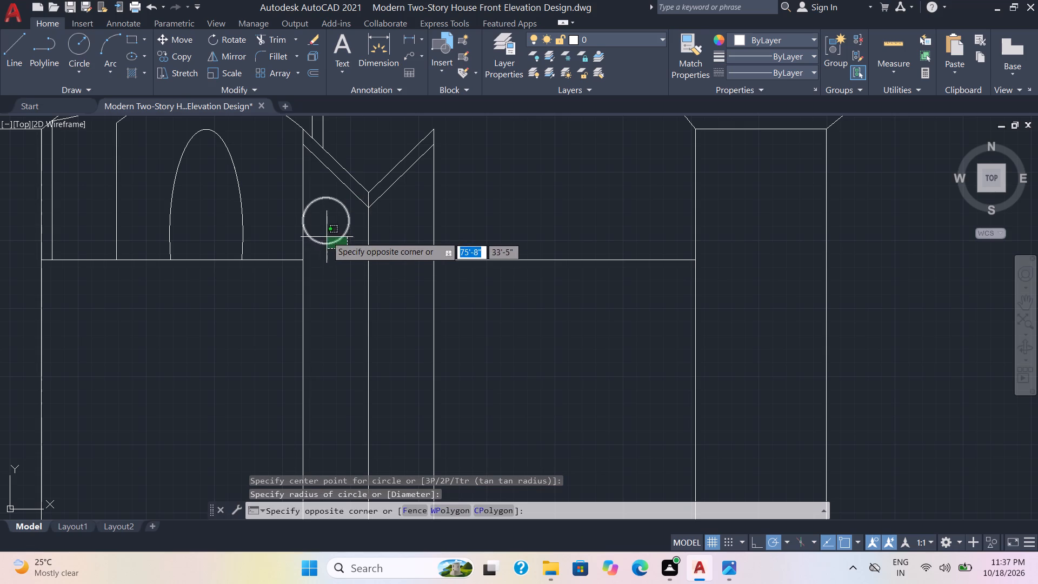
left_click(326, 233)
key("c")
key("o")
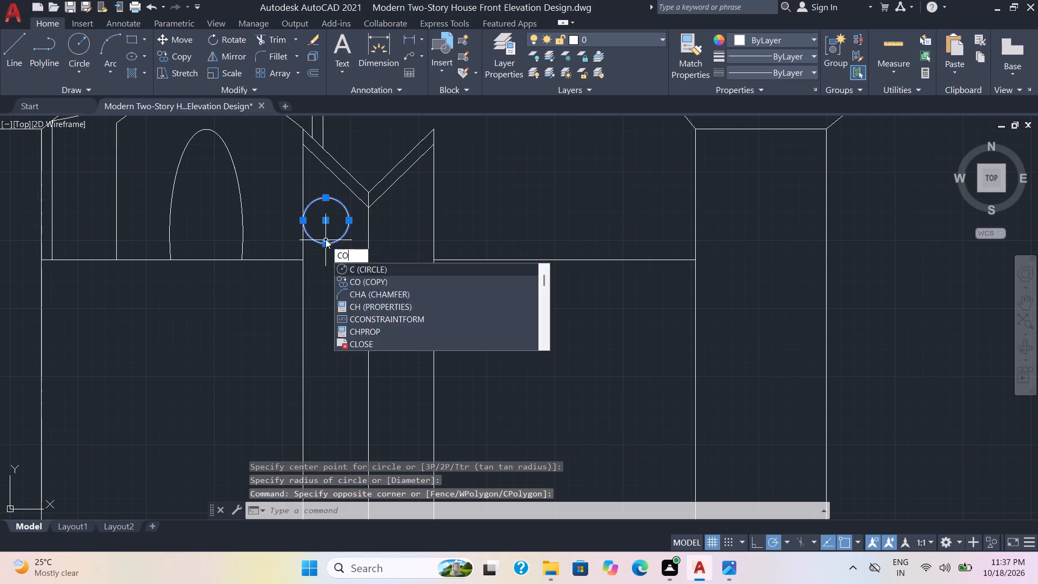
key("Return")
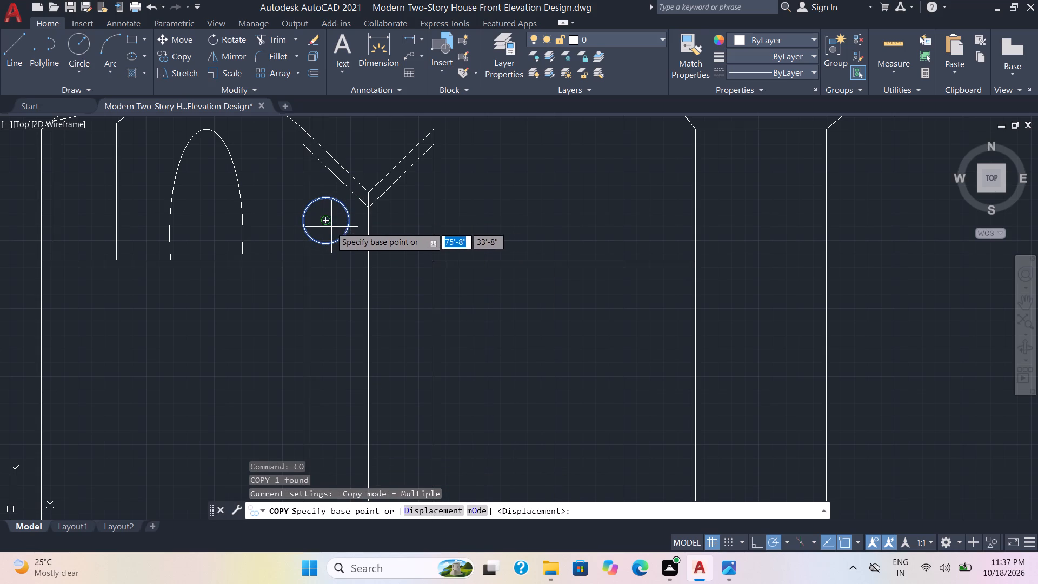
left_click(323, 224)
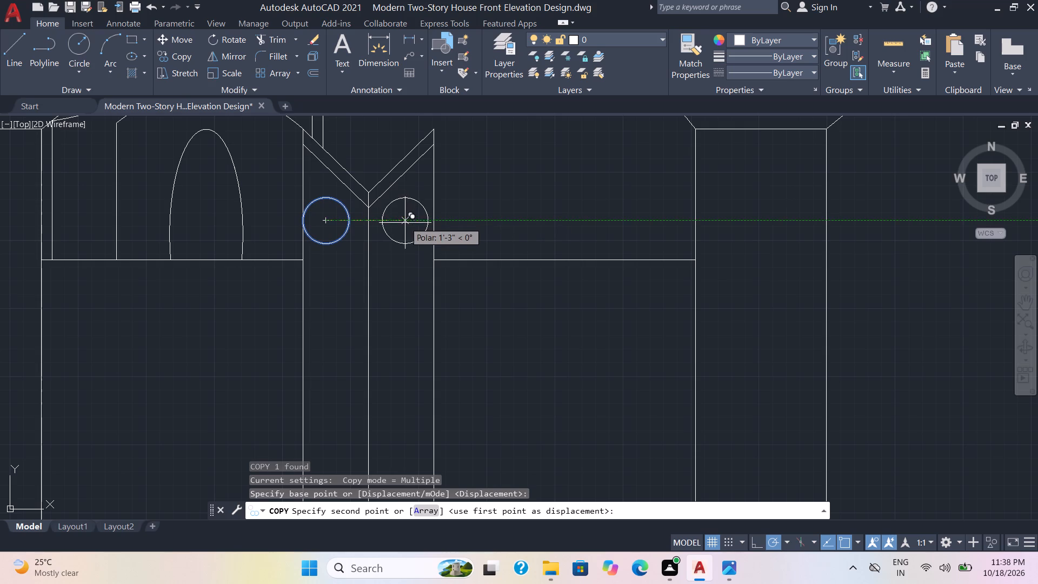
left_click(401, 231)
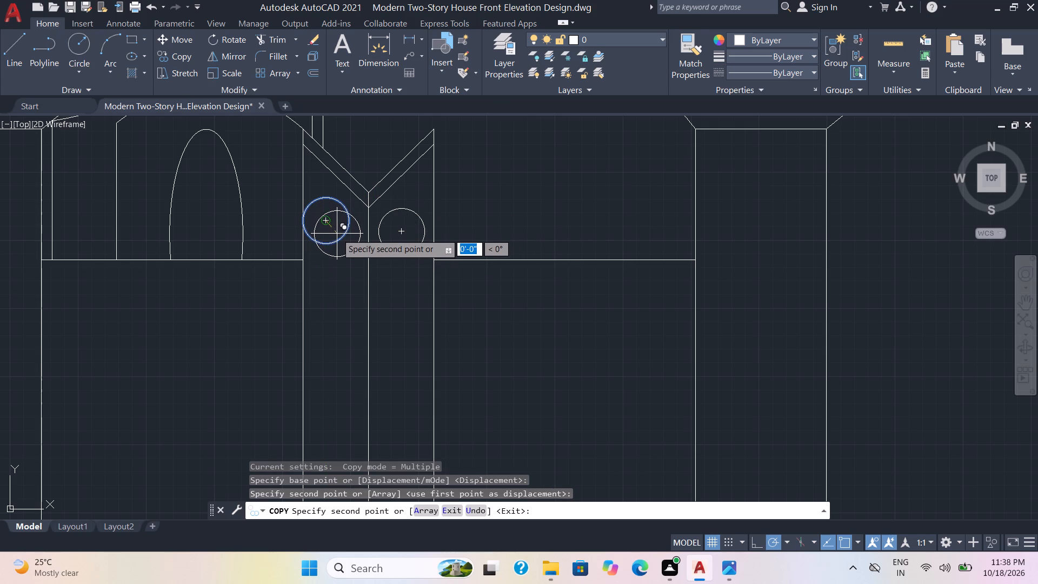
key("Escape")
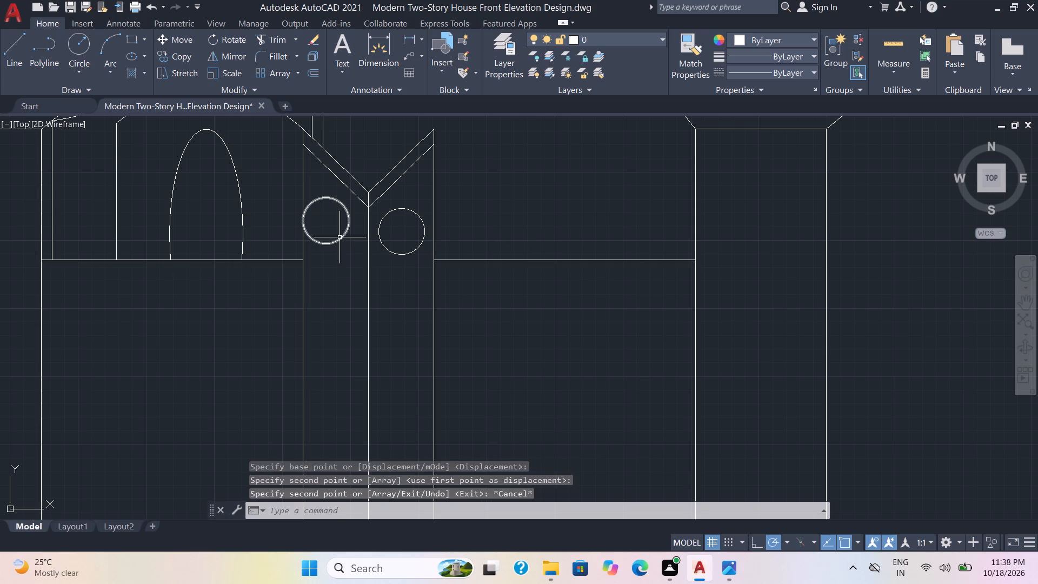
Erase the original circle in the left gate strip.
left_click(338, 237)
key("Delete")
Copy the right strip's circle horizontally into the left gate strip to make a level pair below the V-shaped top.
left_click(401, 236)
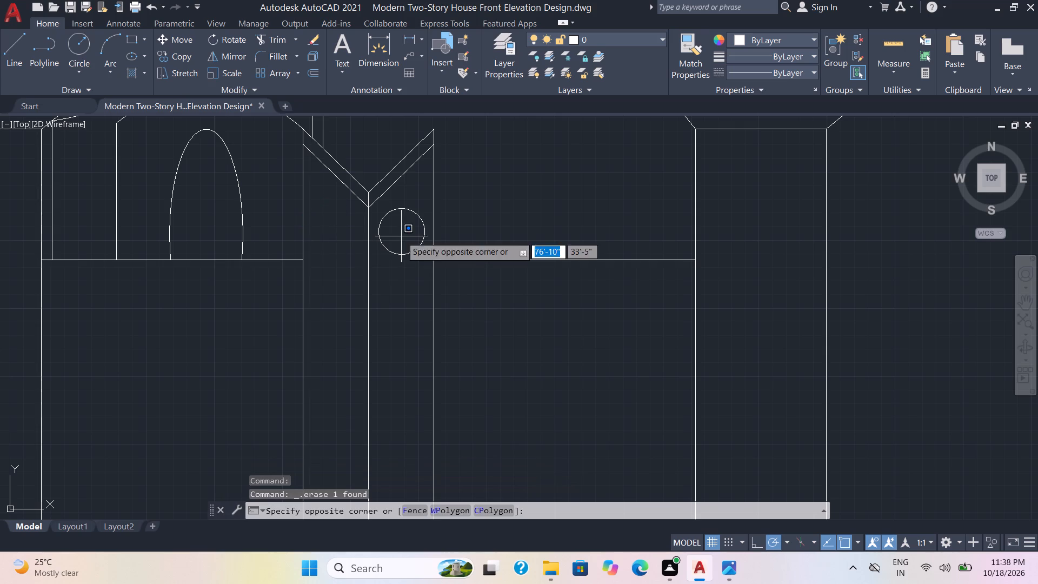
left_click(417, 259)
left_click(418, 259)
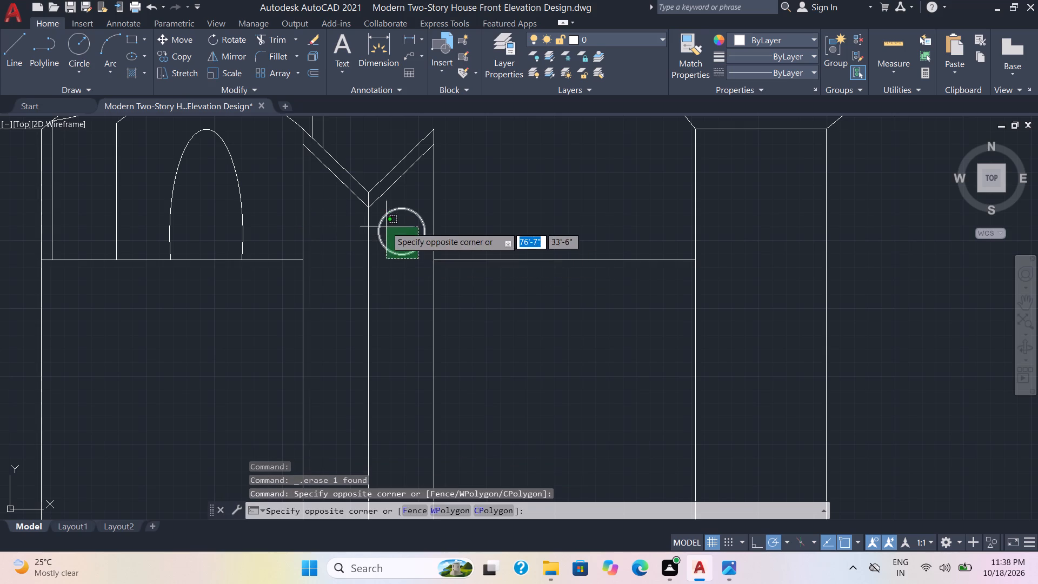
left_click(386, 220)
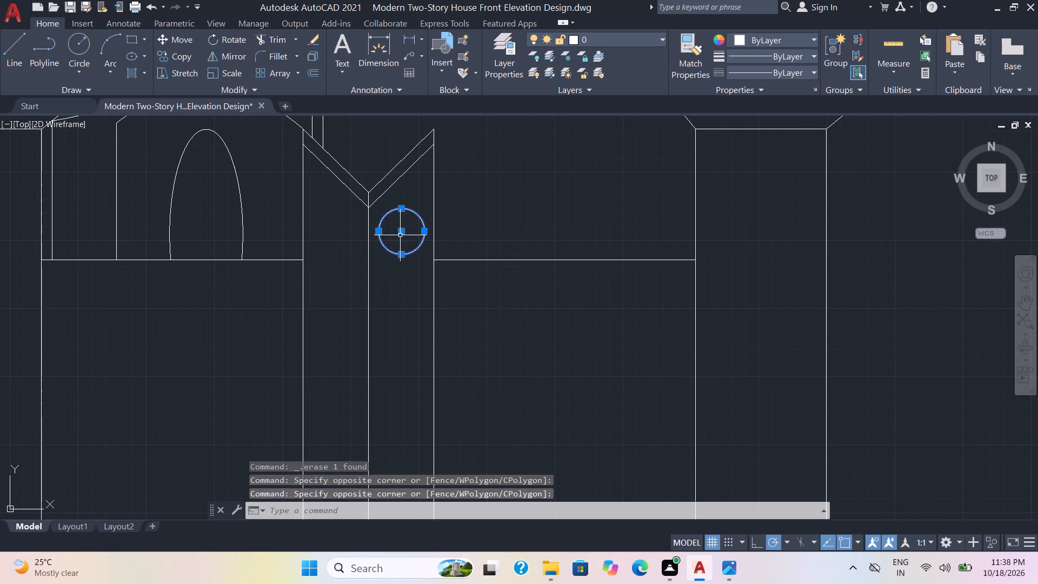
key("c")
key("o")
key("Return")
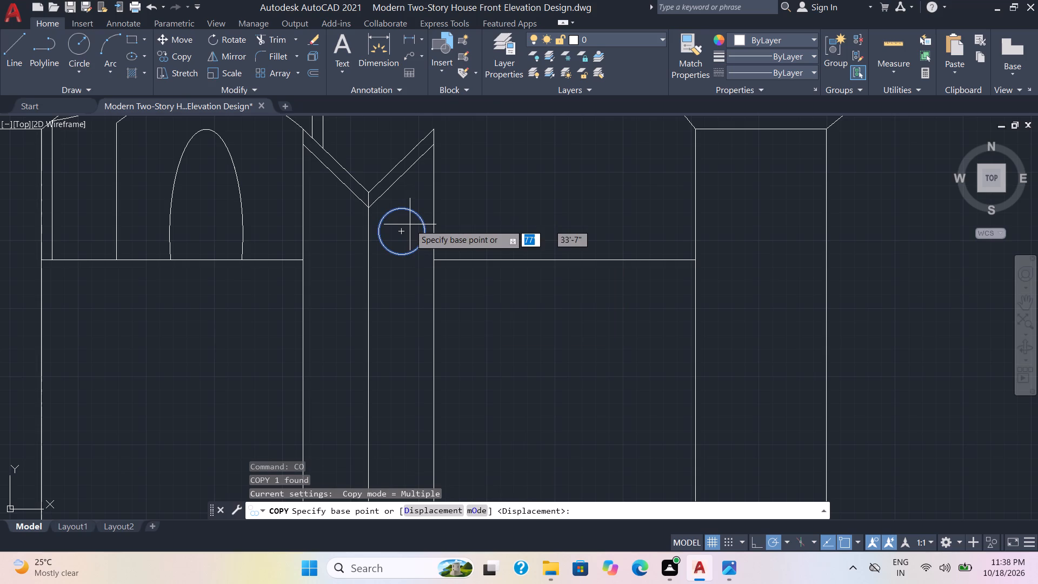
left_click(404, 229)
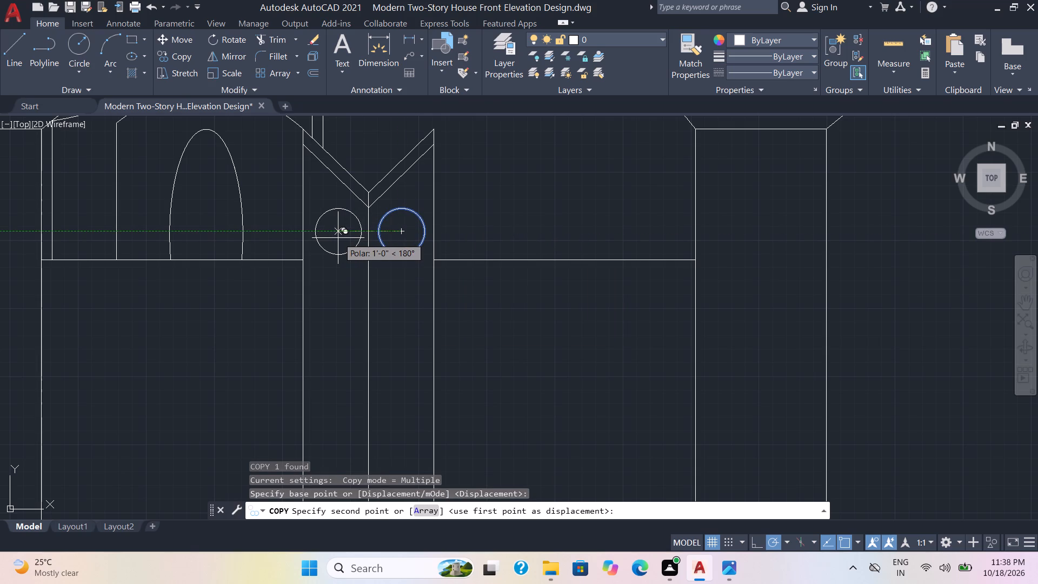
left_click(333, 235)
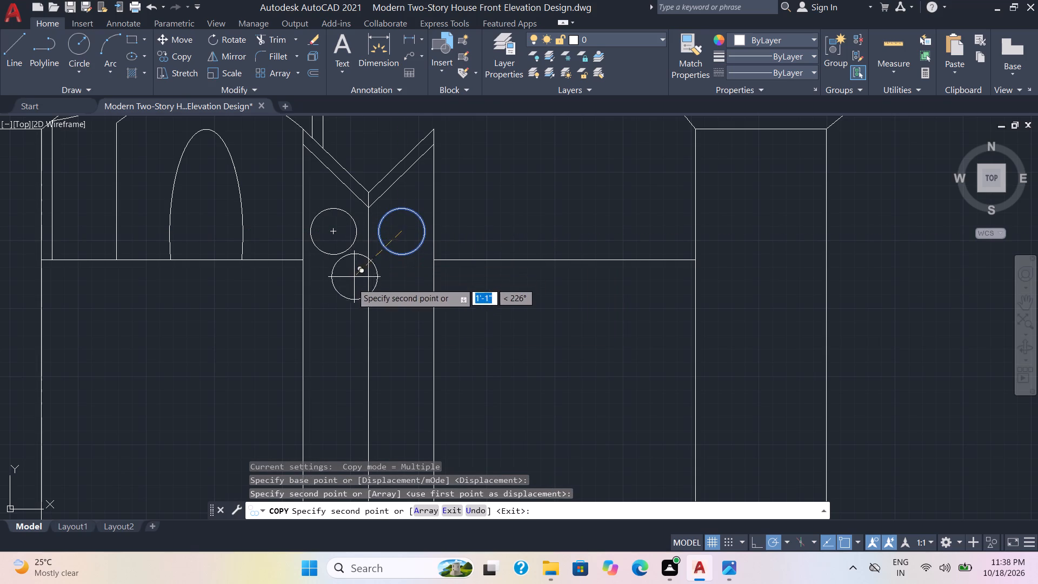
Place further circle copies in both gate strips, one pair about 2'-2" and another about 5'-7" below the top pair.
scroll(341, 327, "down", 1)
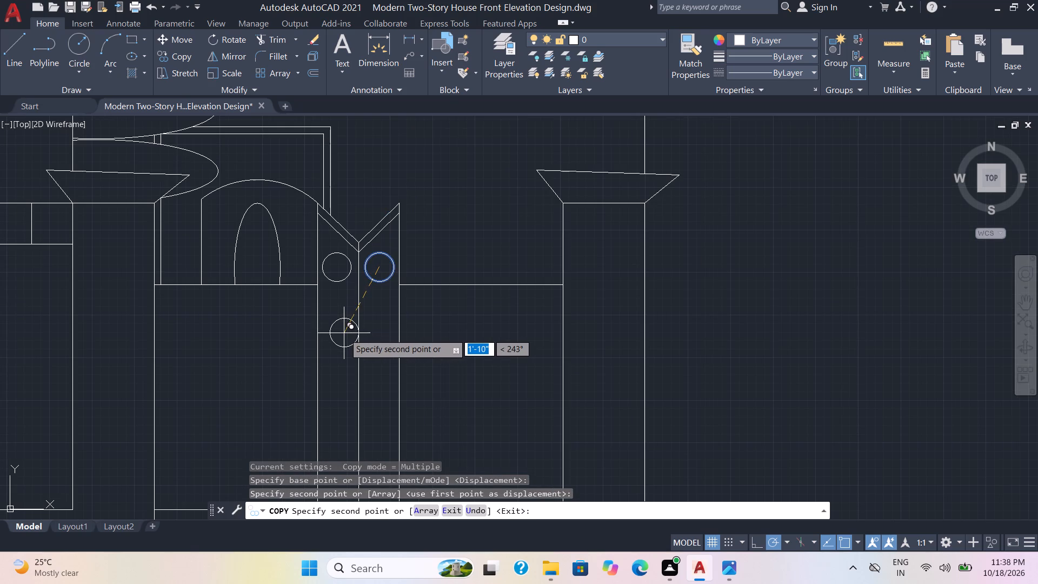
middle_click_drag(344, 334, 327, 241)
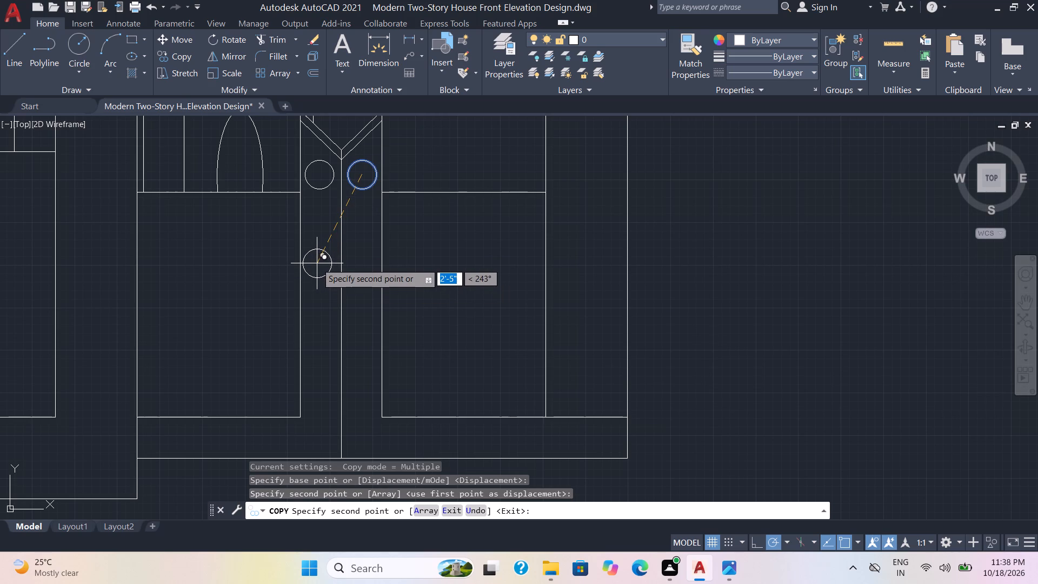
left_click(317, 264)
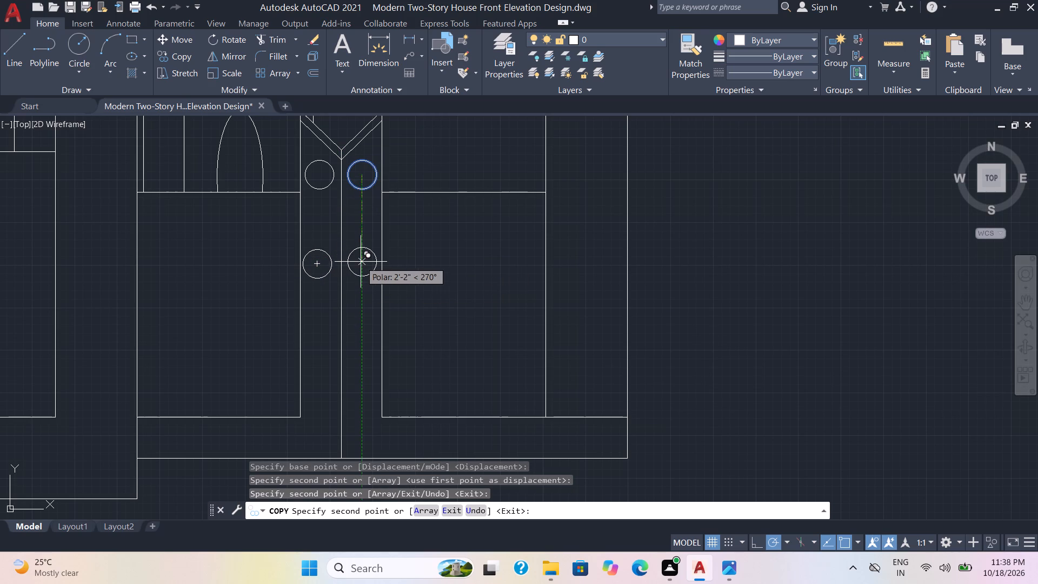
left_click(361, 262)
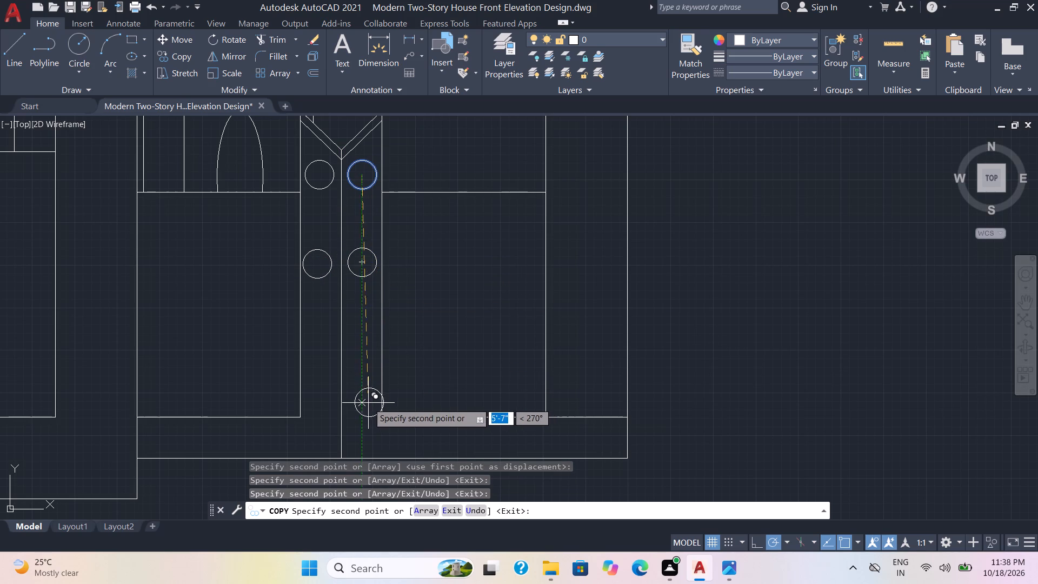
left_click(366, 402)
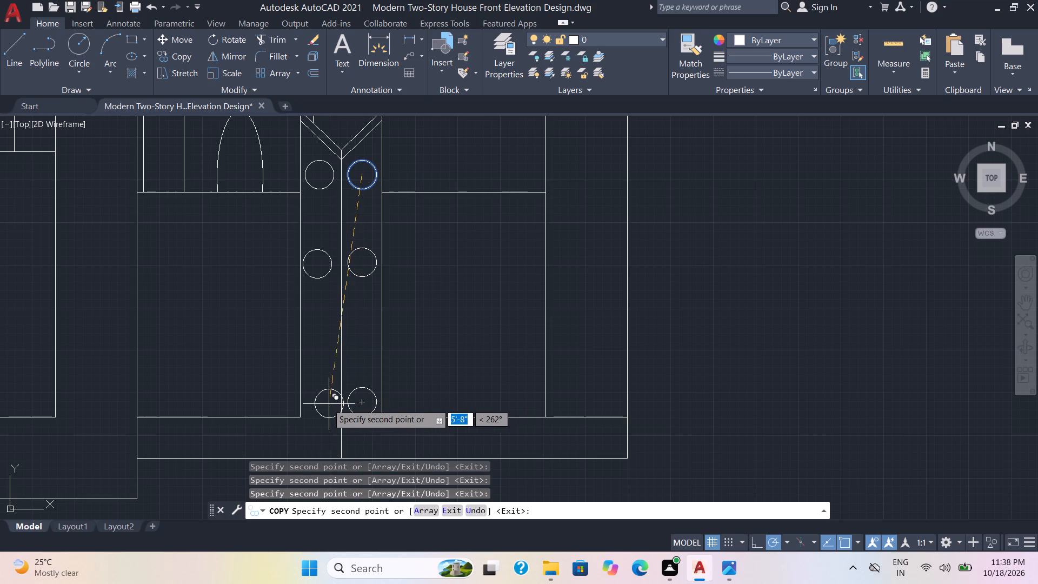
left_click(322, 405)
key("Escape")
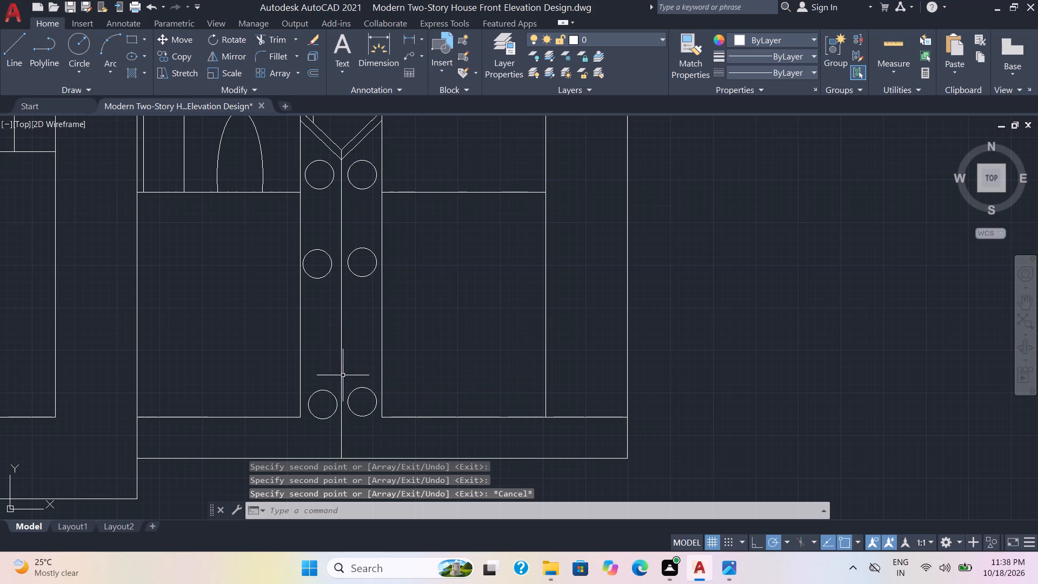
Scale the middle pair of circles down slightly about the right circle's centre.
left_click(214, 67)
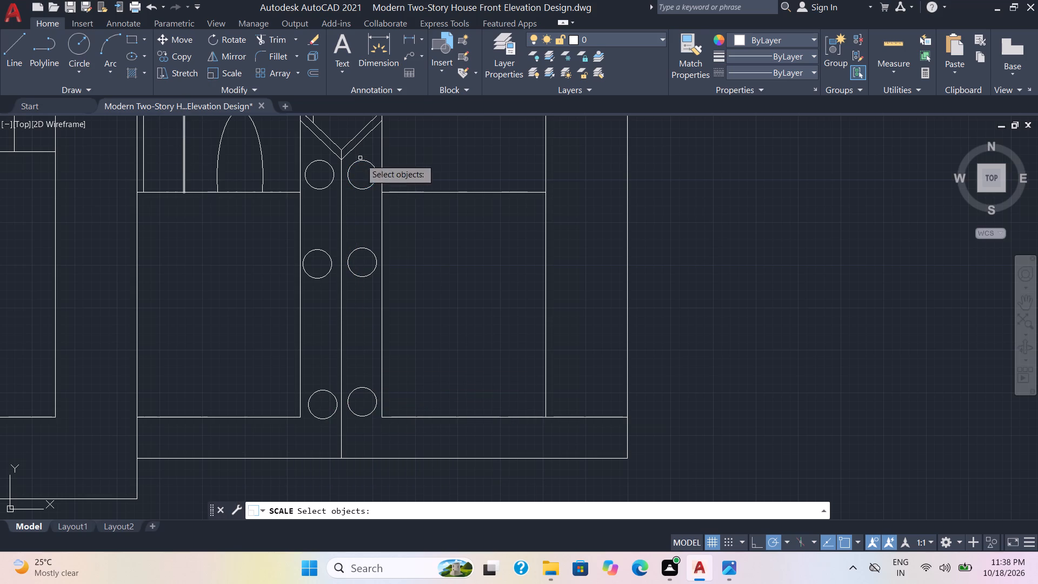
left_click(369, 248)
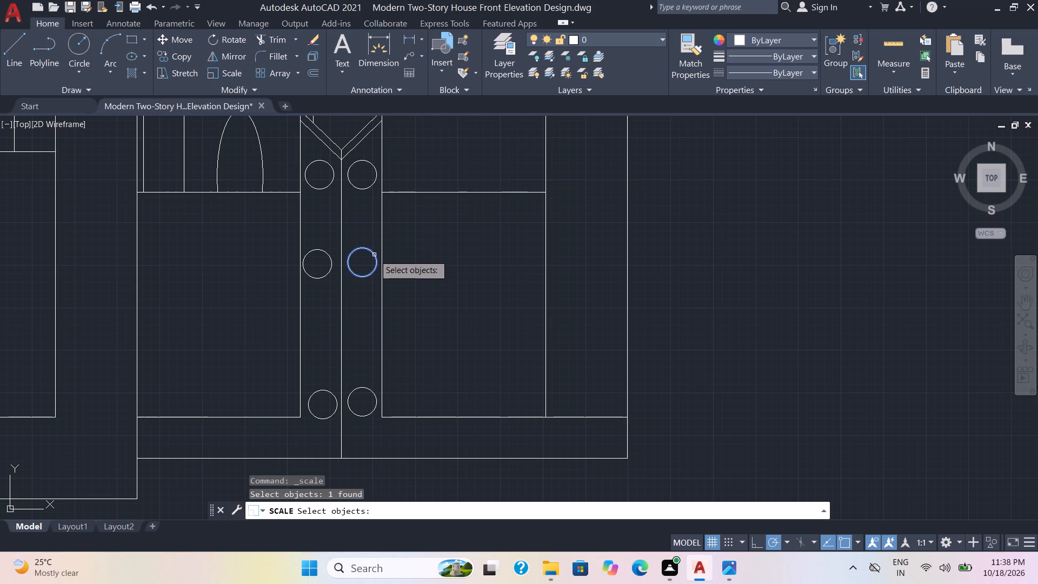
left_click(320, 250)
key("Return")
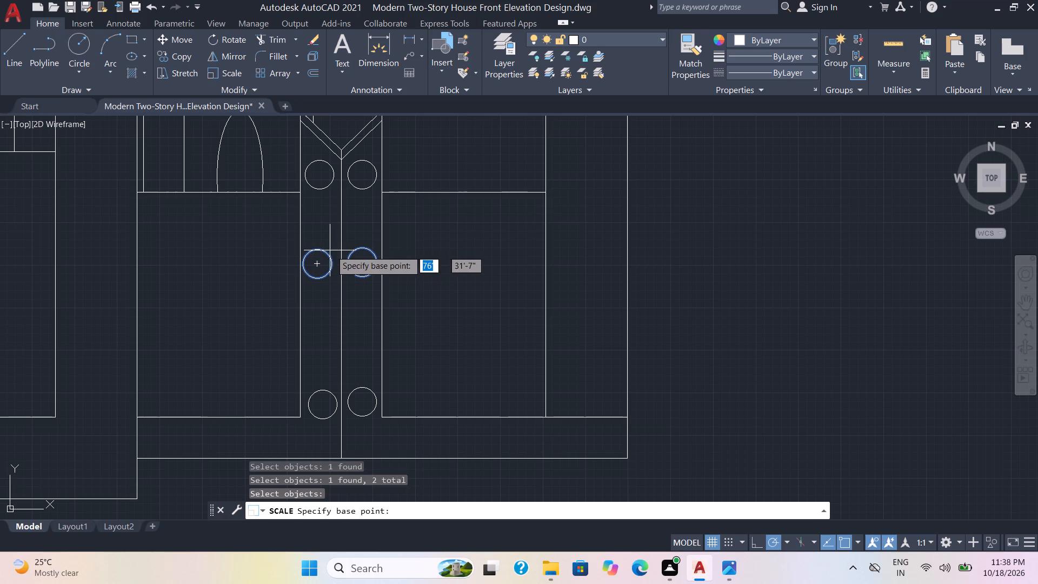
left_click(363, 260)
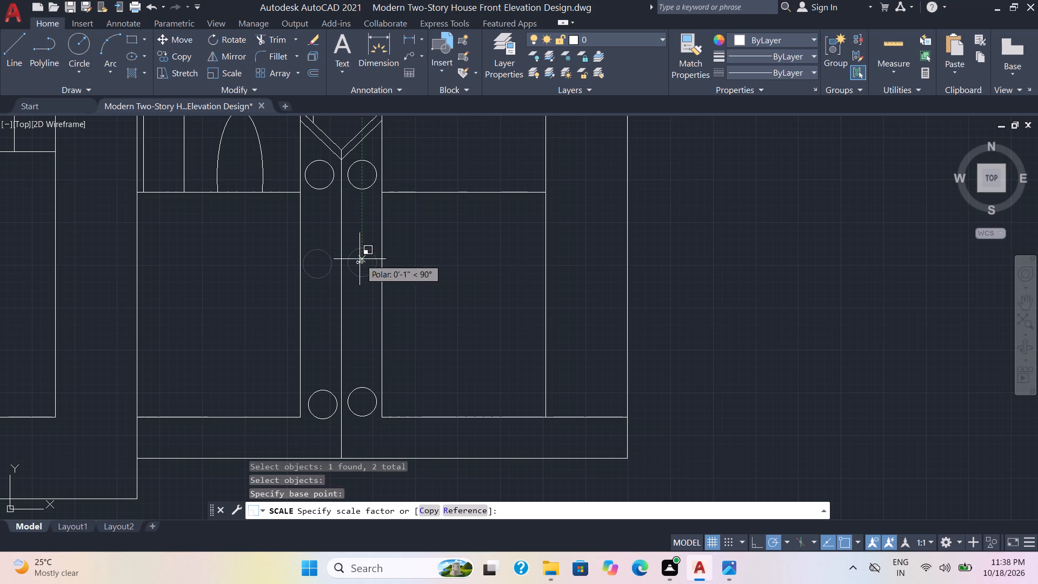
left_click(326, 263)
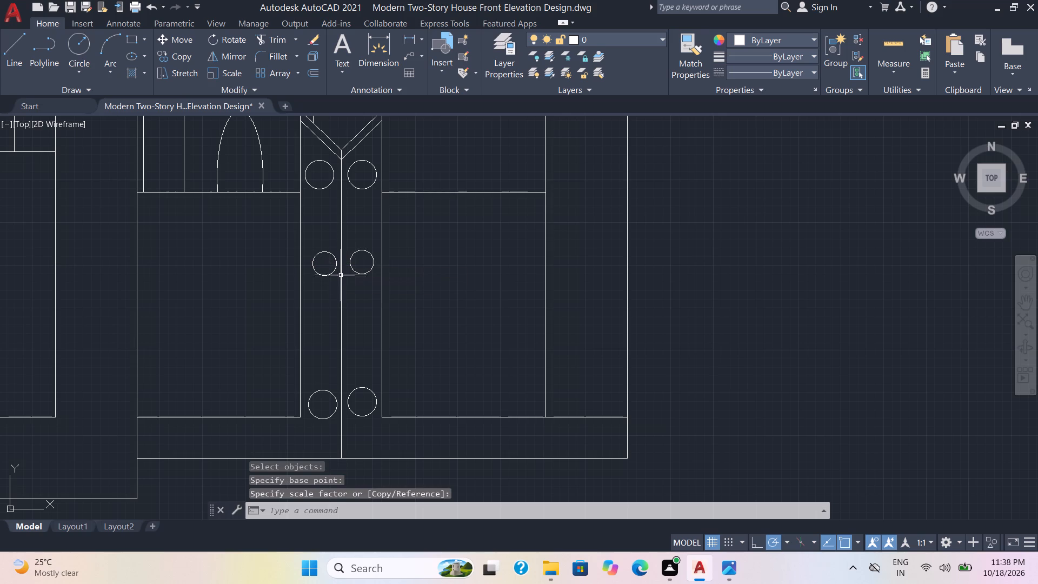
Move the middle circle in the left gate strip about 1" to the left.
left_click(327, 290)
left_click(311, 257)
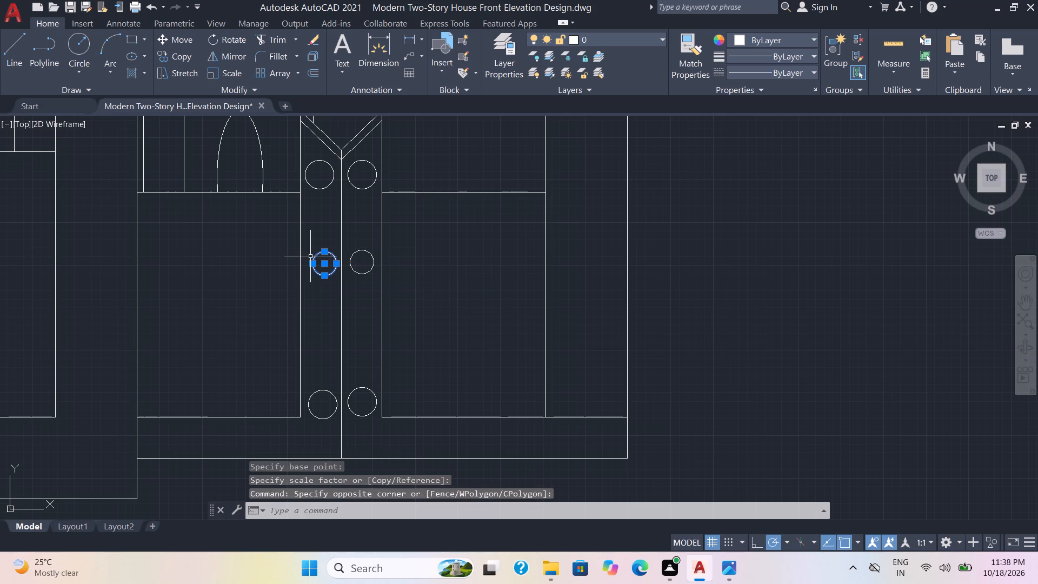
key("m")
key("Return")
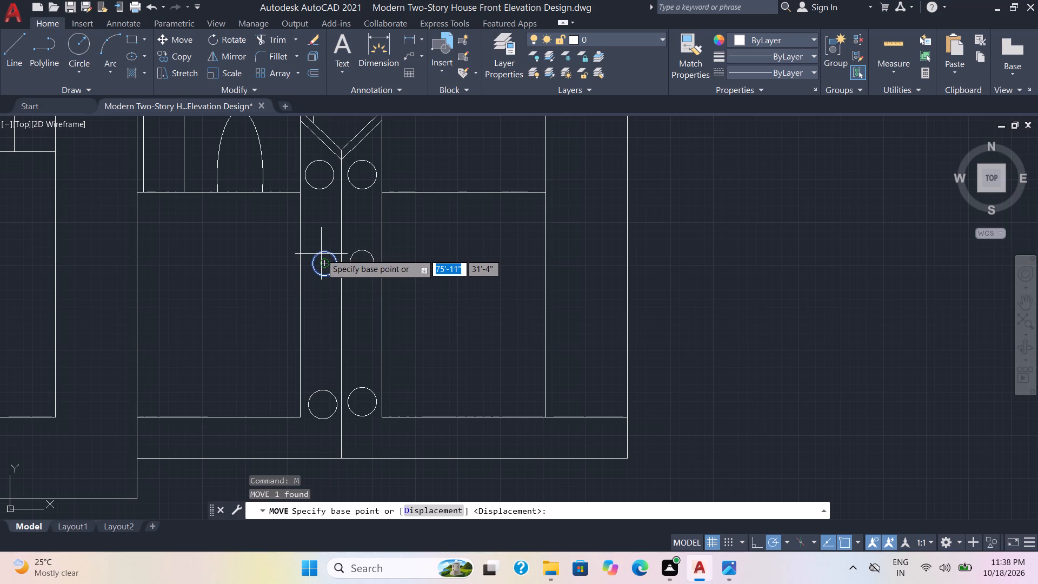
left_click(327, 261)
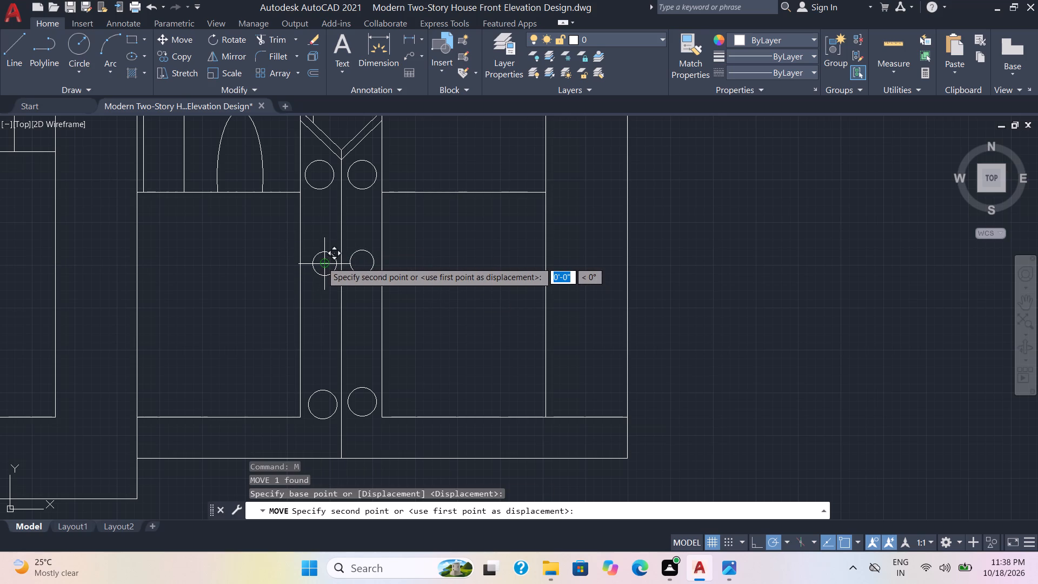
scroll(321, 263, "up", 2)
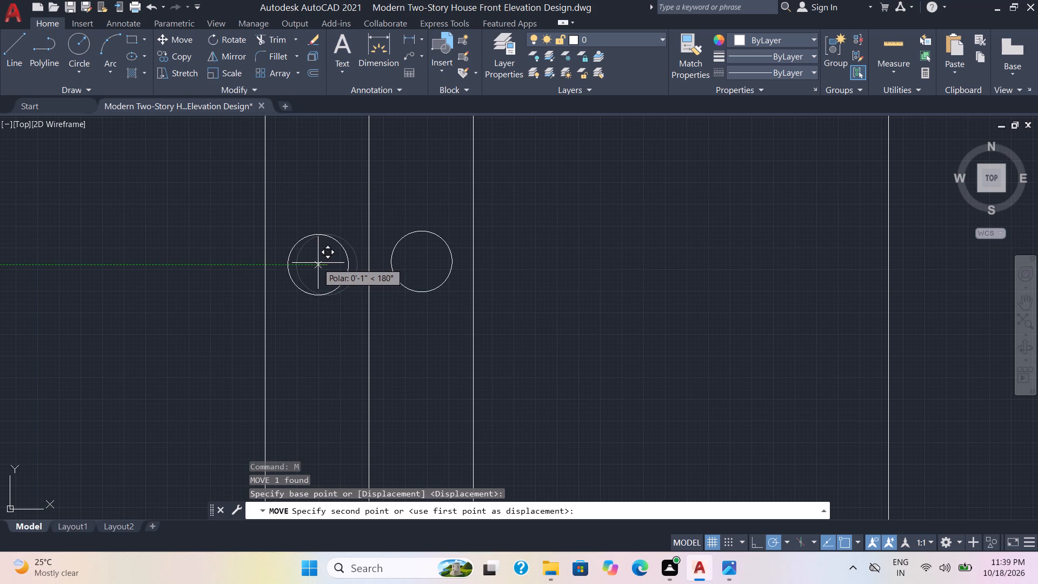
left_click(318, 263)
Scale the bottom circle in the right gate strip down to roughly 60% about its centre.
scroll(336, 269, "down", 1)
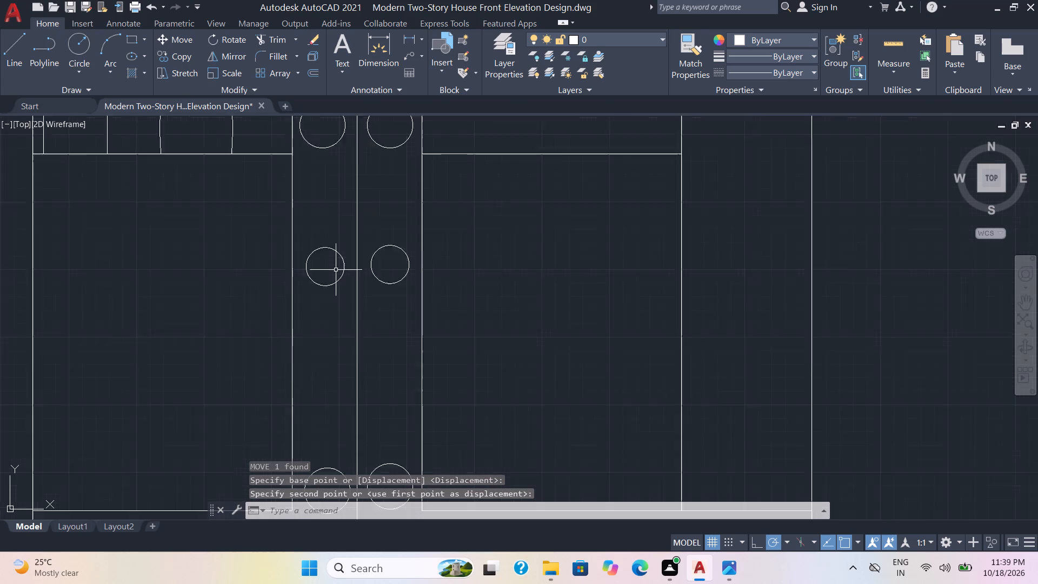
scroll(336, 270, "down", 1)
middle_click_drag(409, 297, 389, 229)
scroll(409, 297, "down", 1)
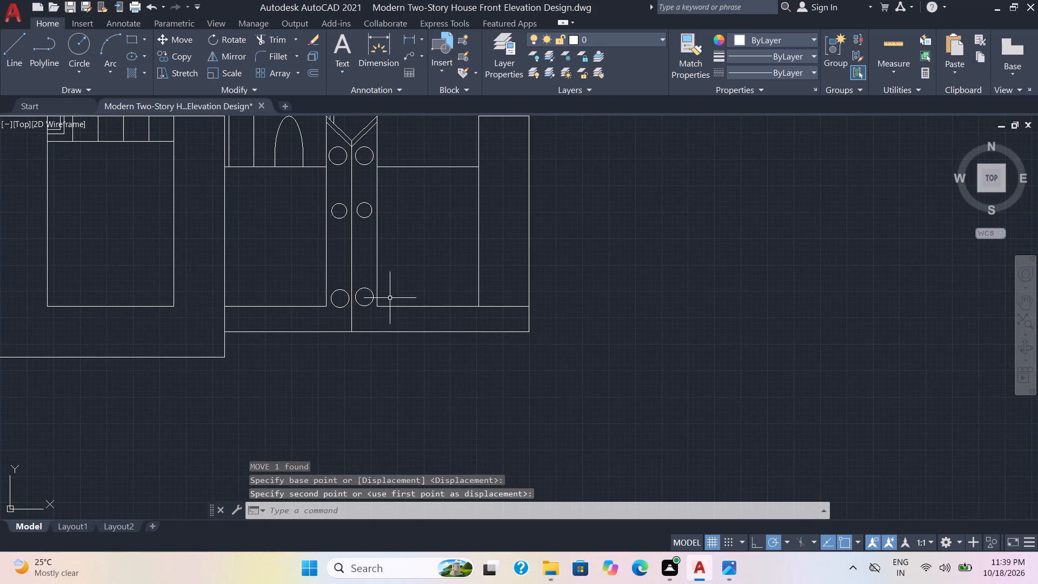
scroll(390, 299, "up", 2)
left_click(342, 332)
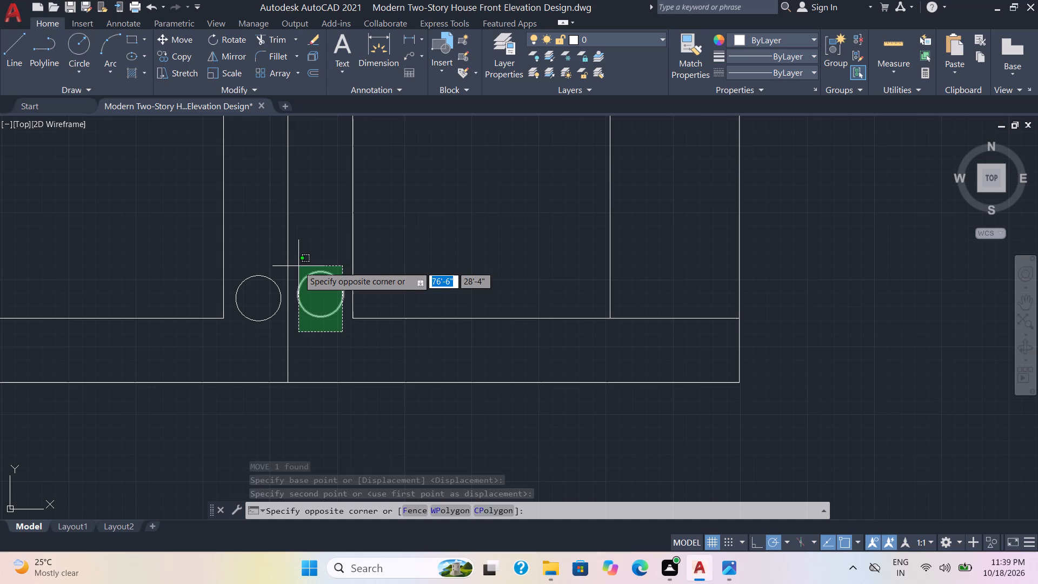
left_click(299, 267)
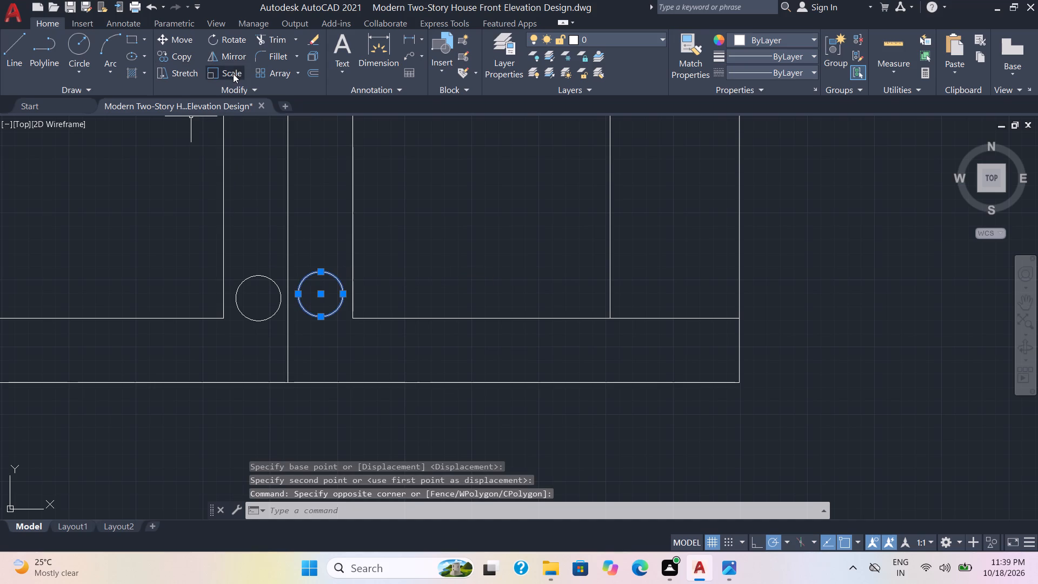
left_click(233, 74)
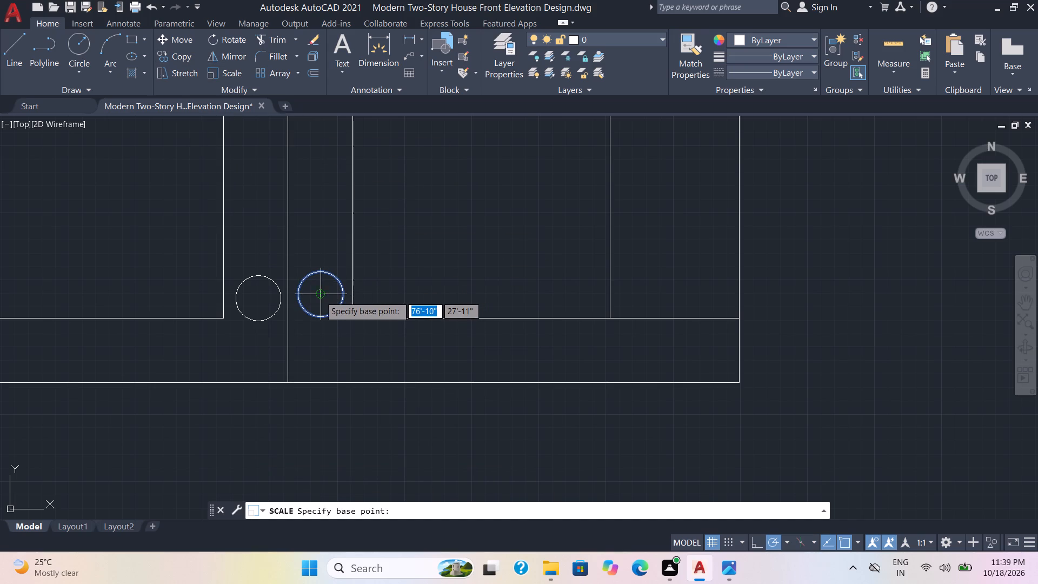
left_click(320, 296)
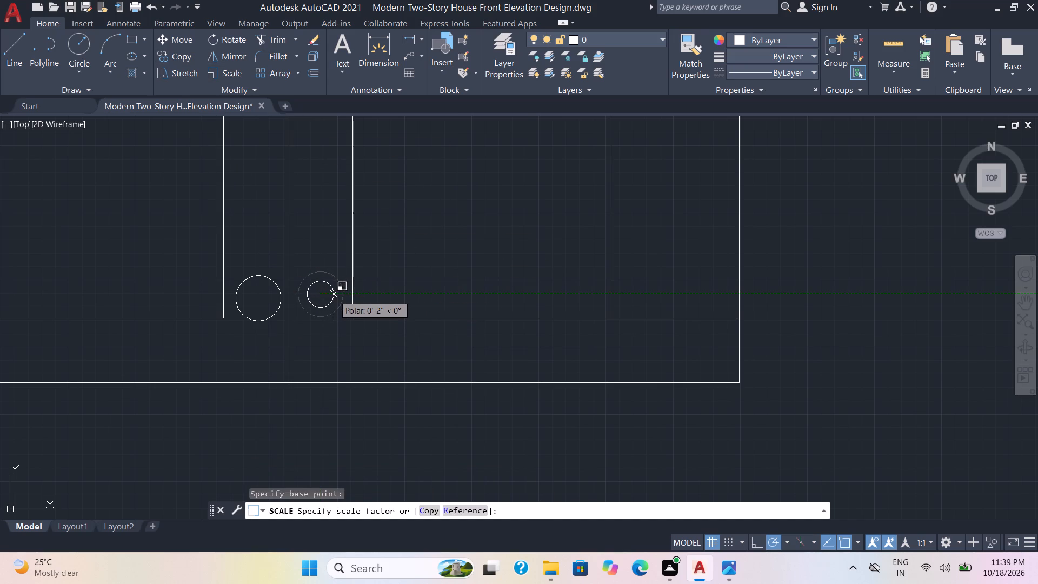
left_click(334, 295)
Scale the bottom circle in the left gate strip down about its centre to nearly match its right neighbour.
left_click(268, 328)
left_click(249, 278)
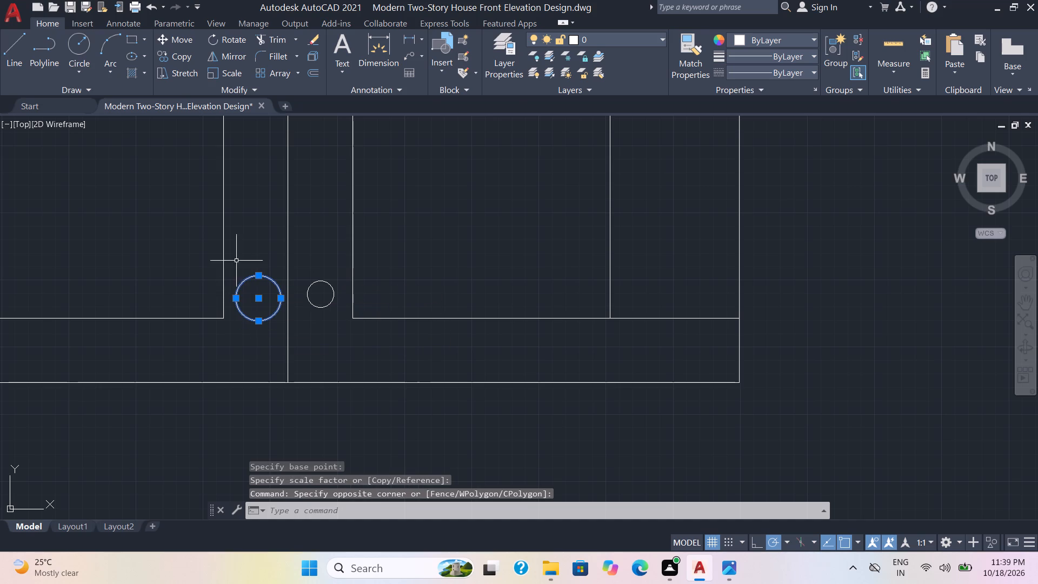
left_click(217, 74)
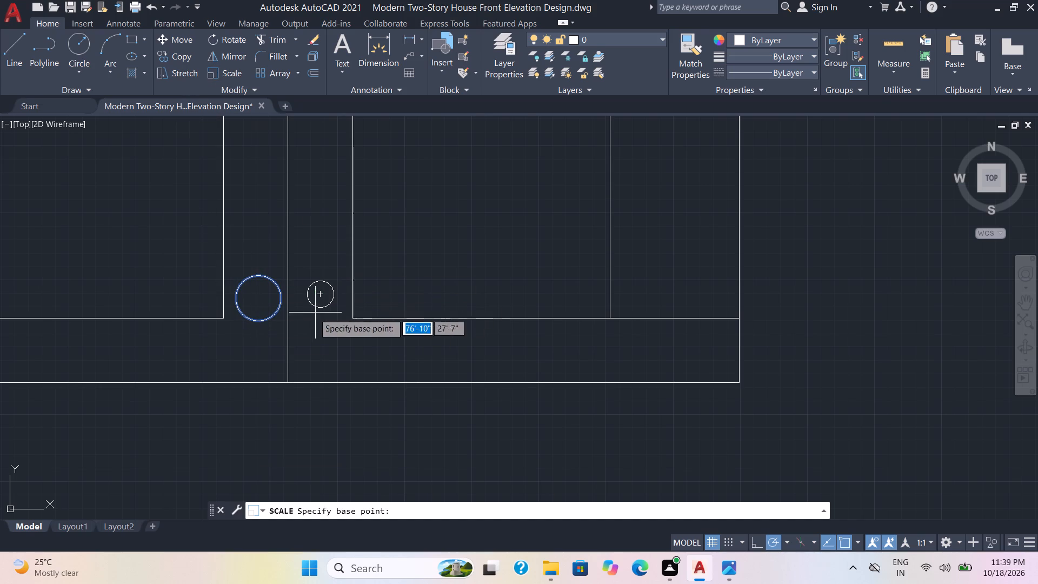
left_click(258, 301)
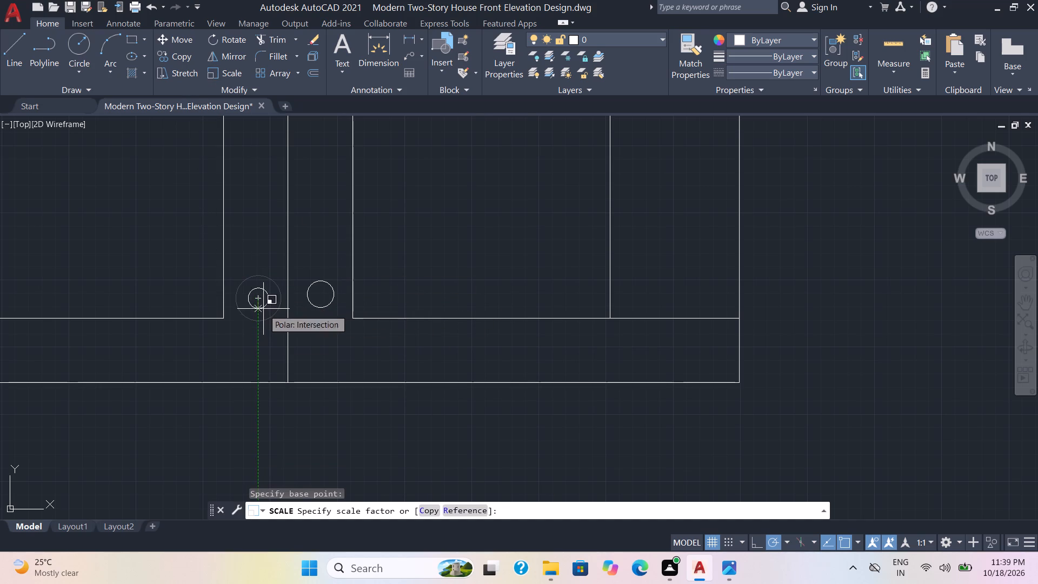
scroll(261, 306, "up", 2)
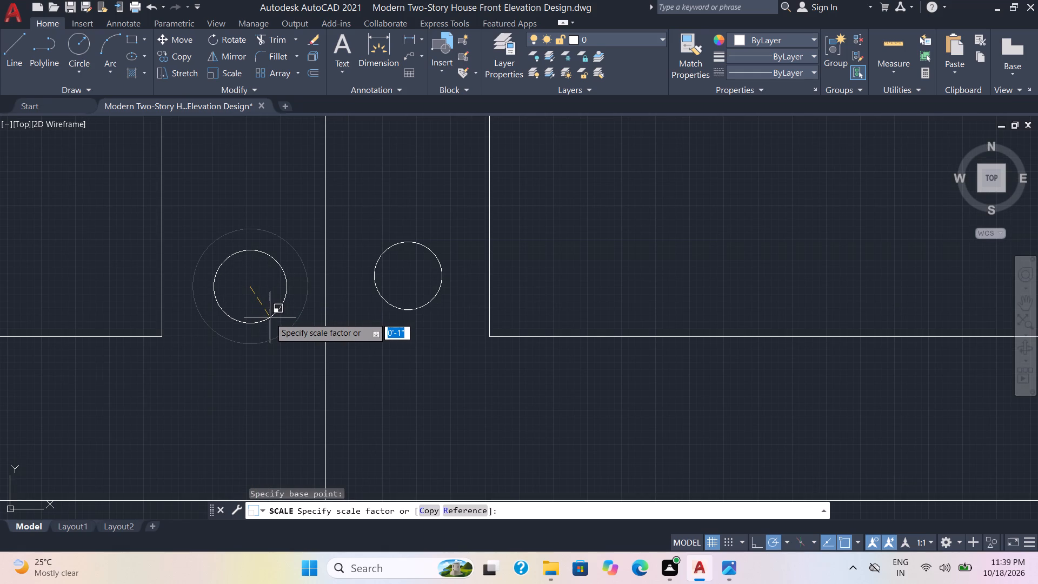
left_click(270, 317)
scroll(297, 324, "down", 2)
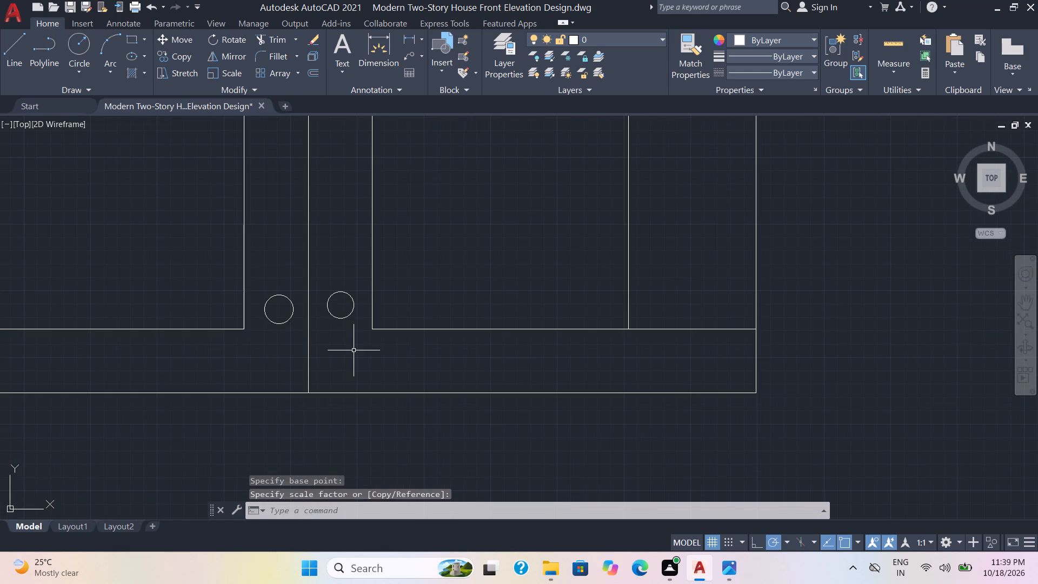
Move the bottom circle in the right gate strip about 1" straight down, nearly level with the left one.
left_click(353, 351)
left_click(326, 286)
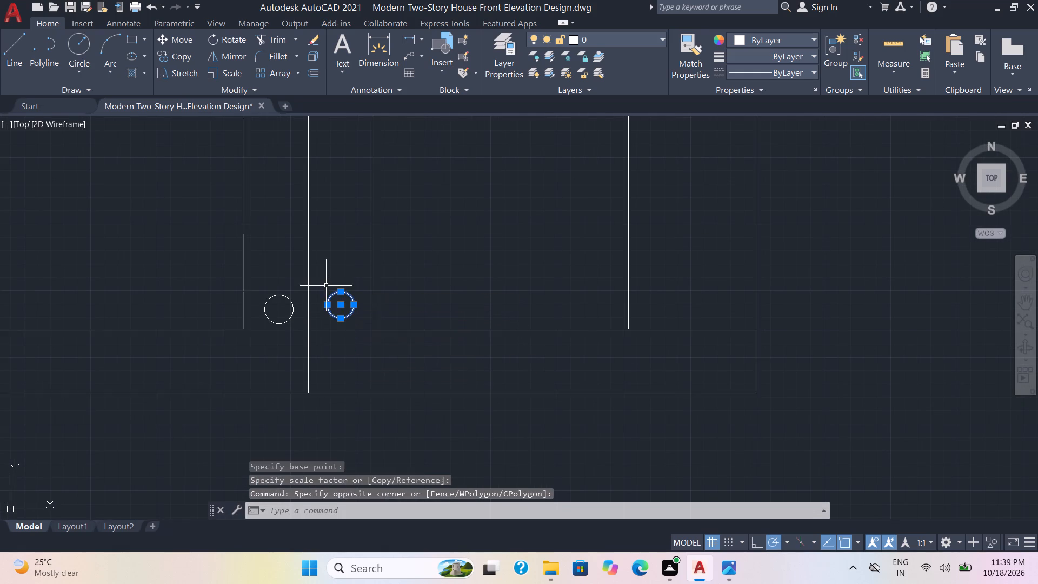
key("m")
key("Return")
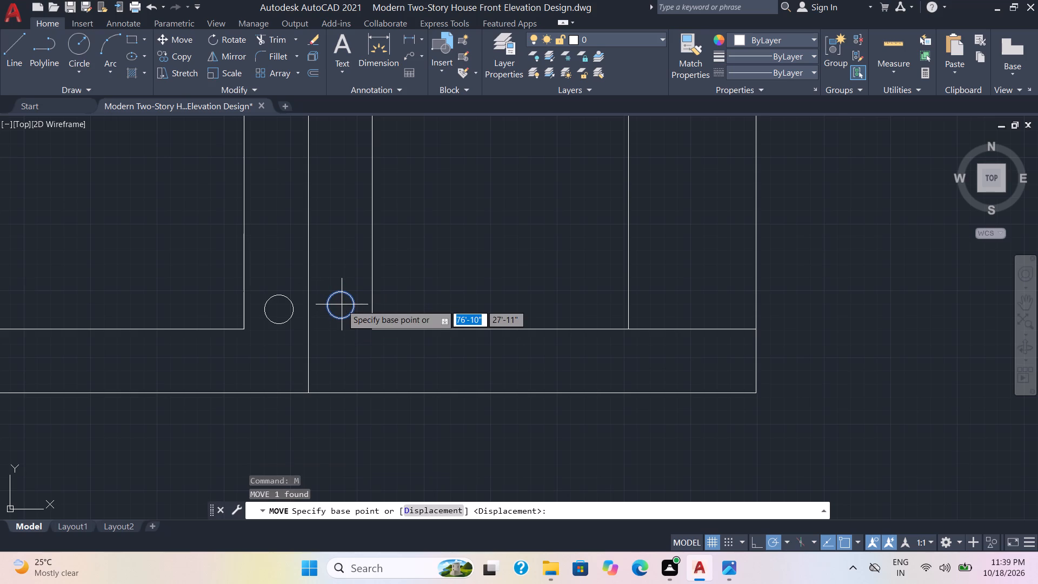
left_click(342, 309)
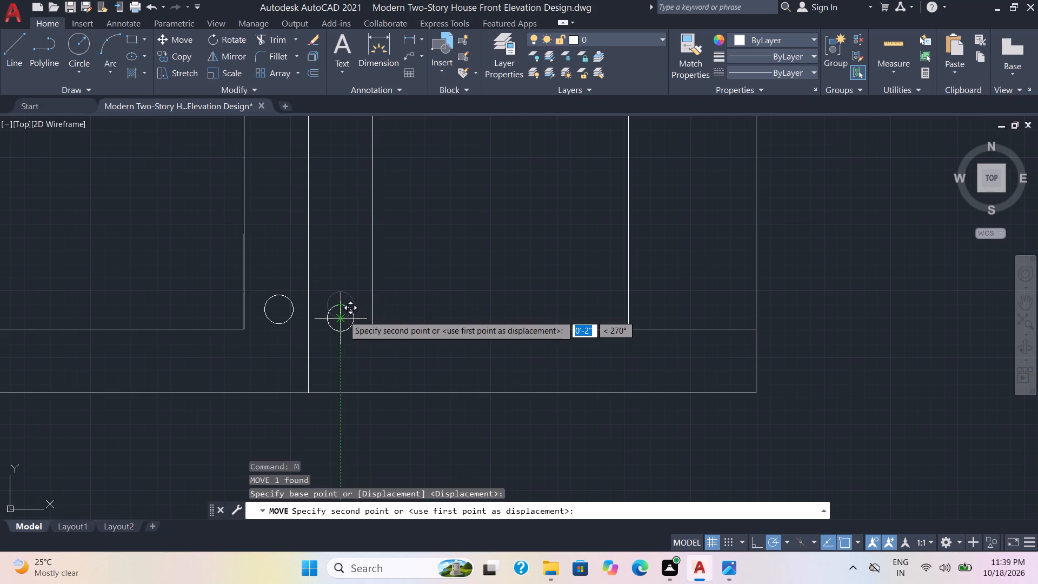
scroll(343, 315, "up", 2)
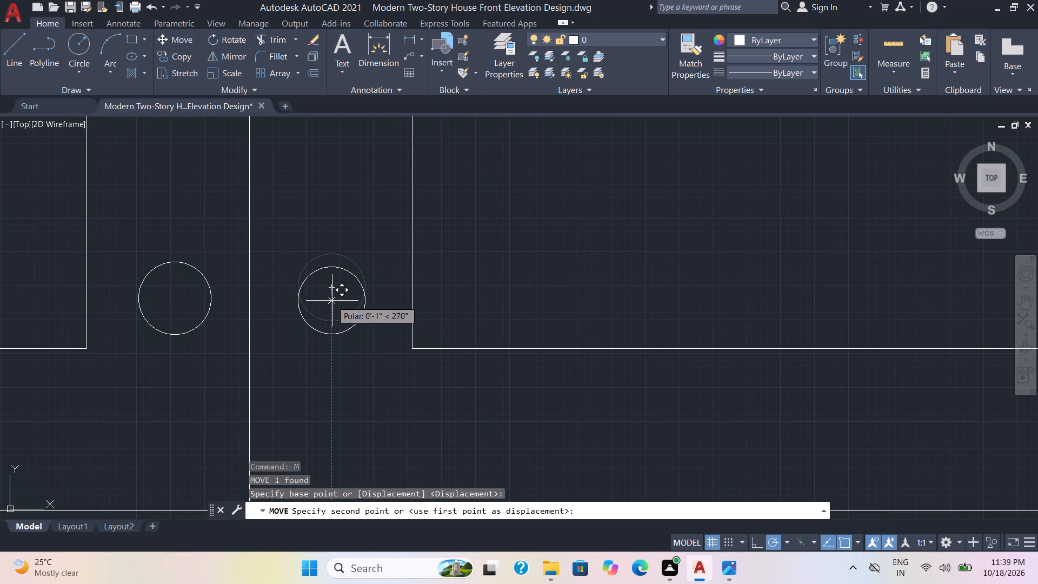
left_click(332, 301)
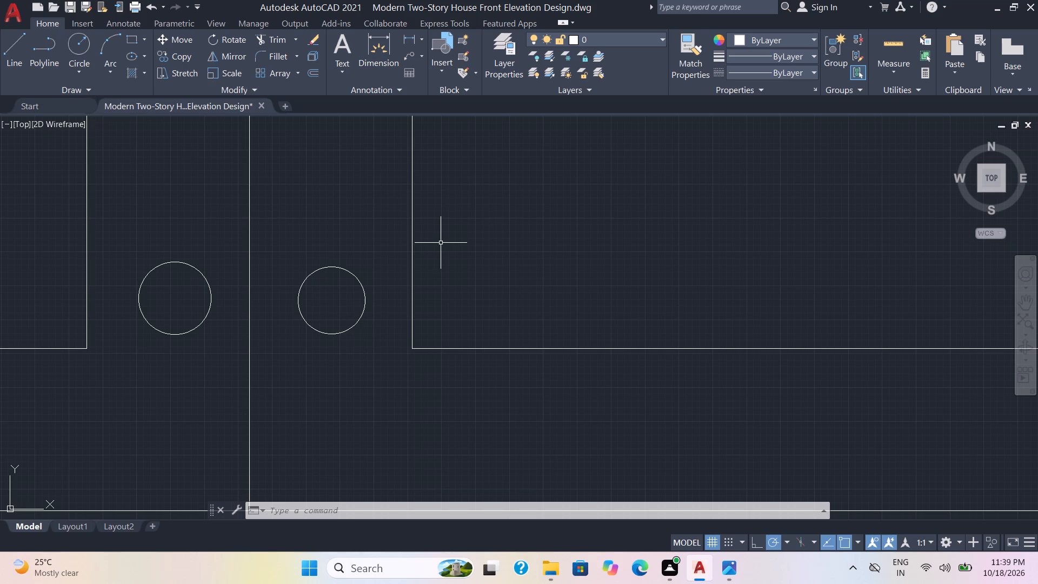
Draw a rectangle about 10" wide and 6" high near the left end of the gate's bottom rail.
left_click(131, 44)
scroll(255, 156, "down", 2)
scroll(228, 275, "down", 1)
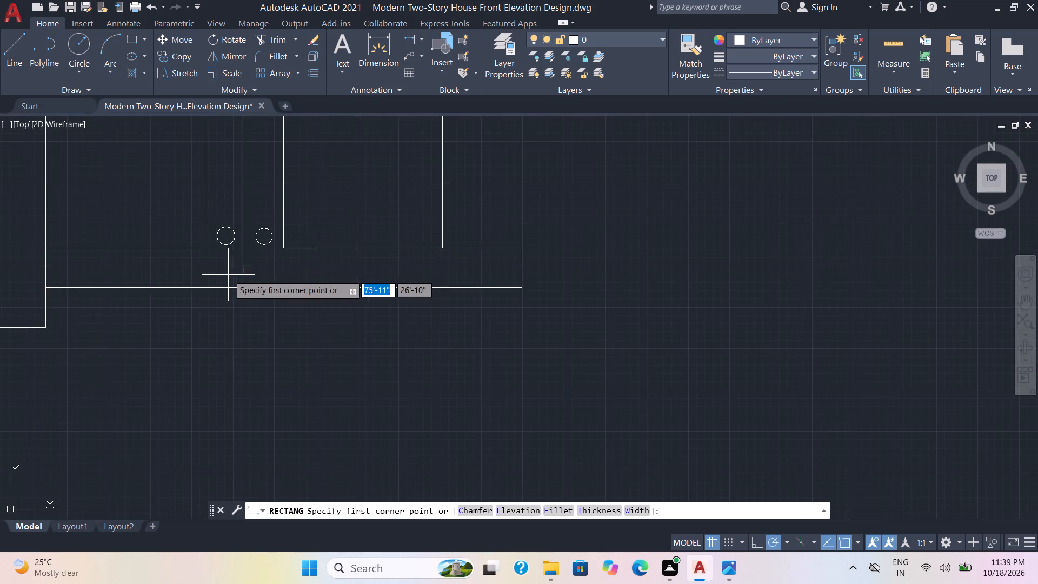
middle_click_drag(241, 274, 389, 222)
scroll(171, 236, "up", 4)
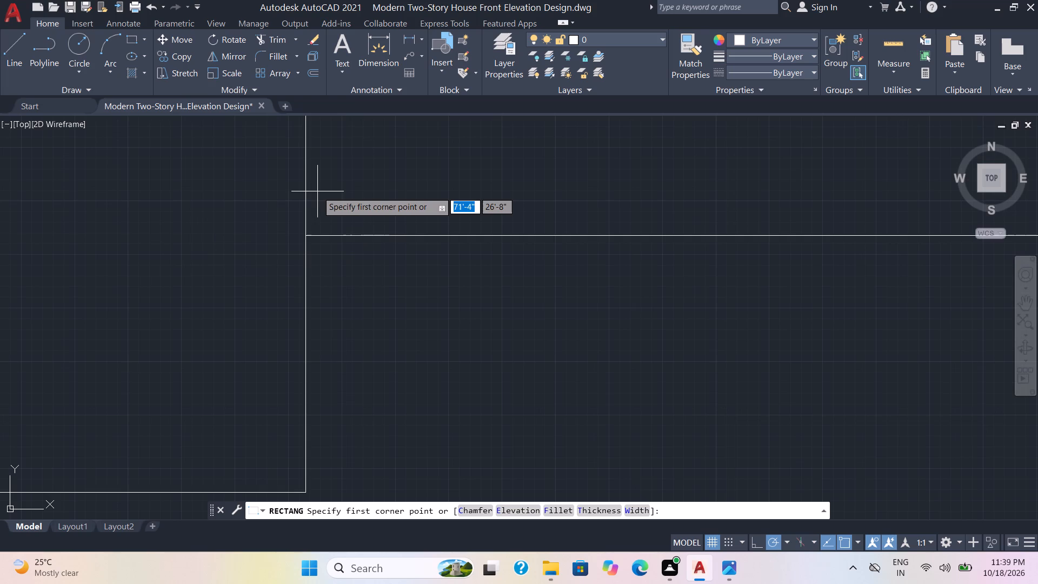
middle_click_drag(318, 192, 144, 347)
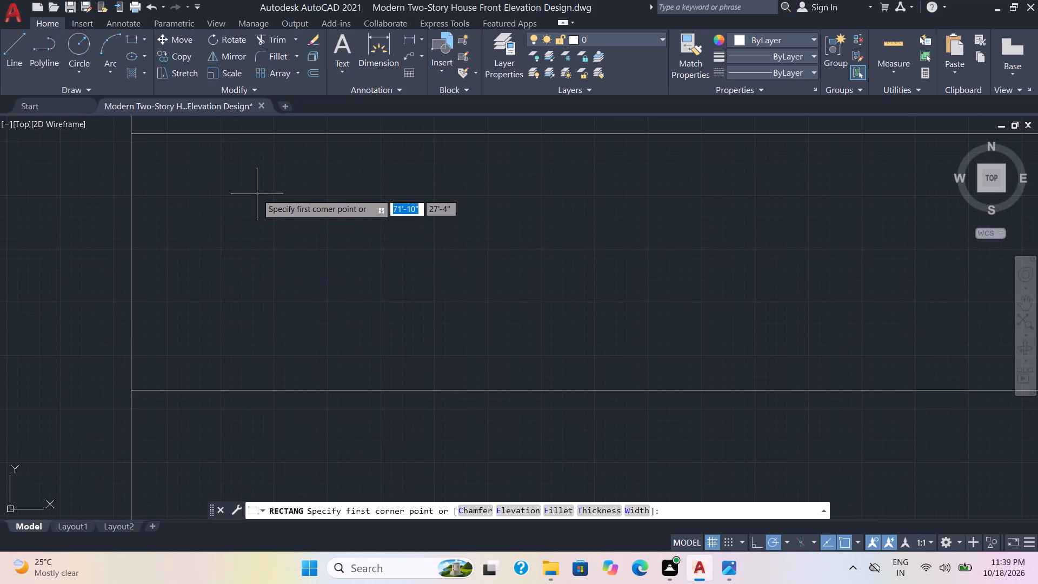
left_click(259, 190)
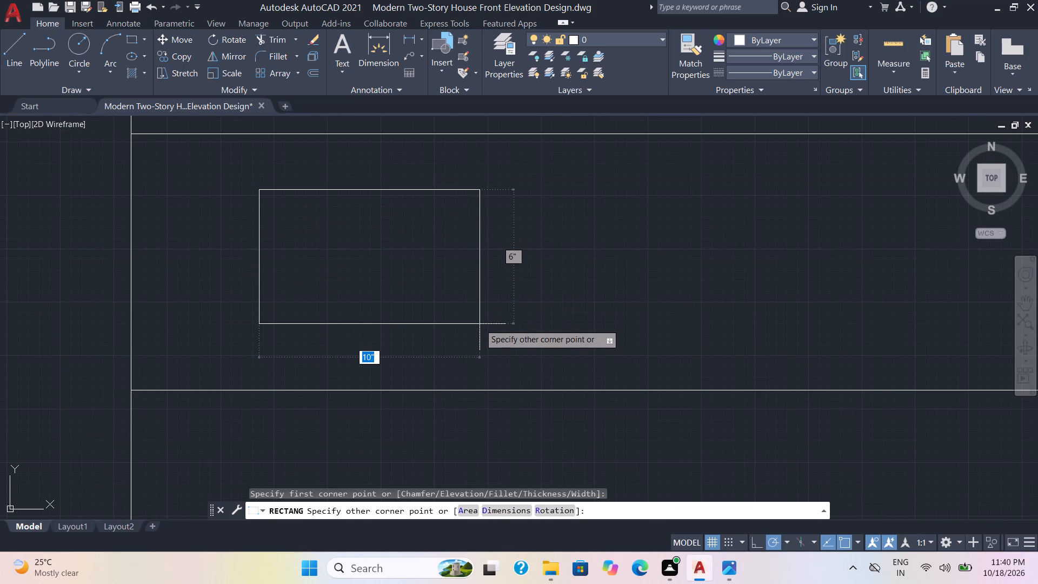
left_click(480, 324)
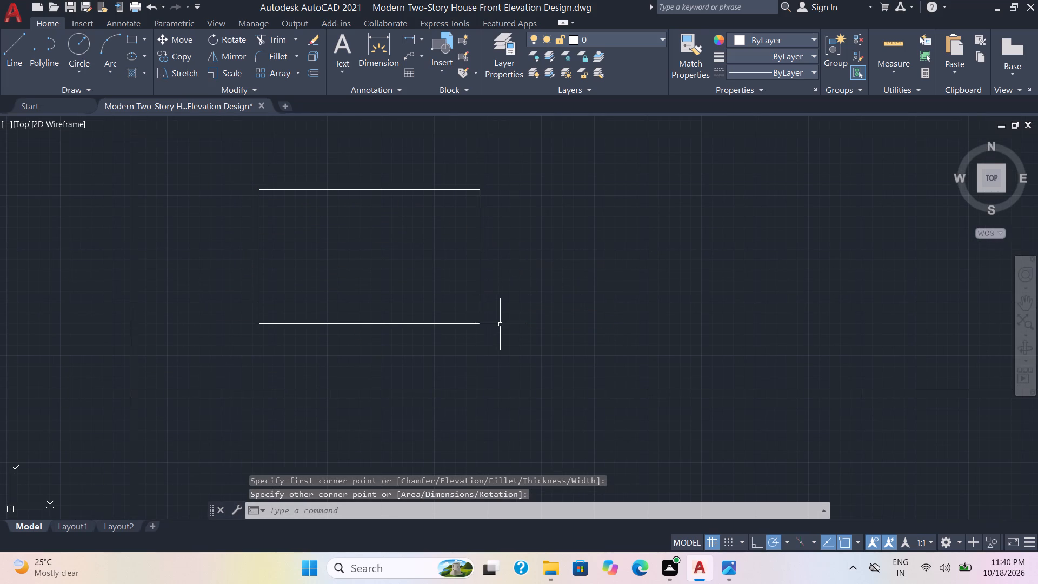
Copy the small rectangle horizontally along the bottom rail: one more in the left leaf, and two in the right at about 6'-0" and 7'-9".
left_click(504, 331)
left_click(370, 284)
key("c")
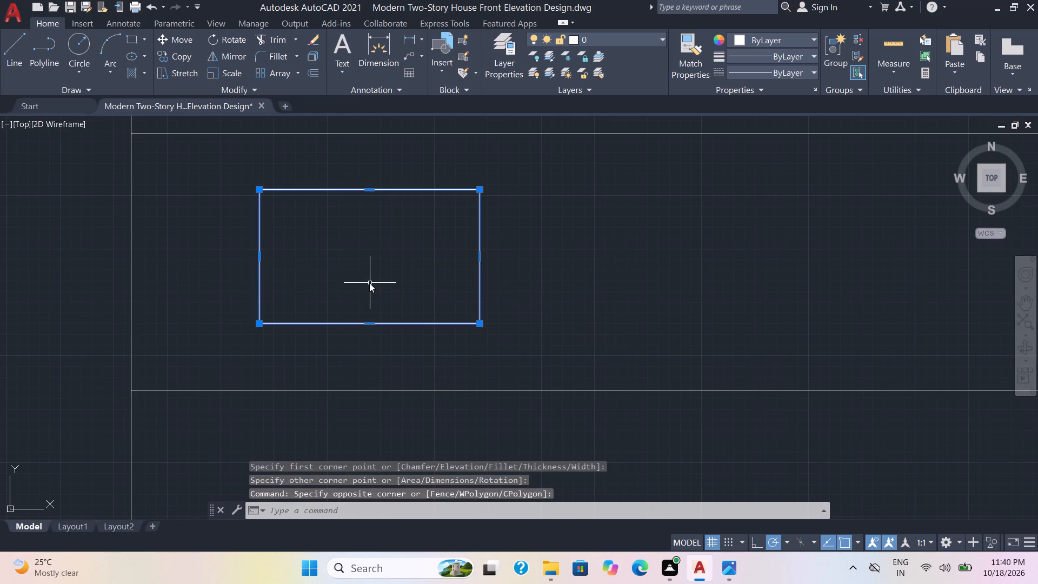
key("o")
key("Return")
scroll(369, 283, "down", 3)
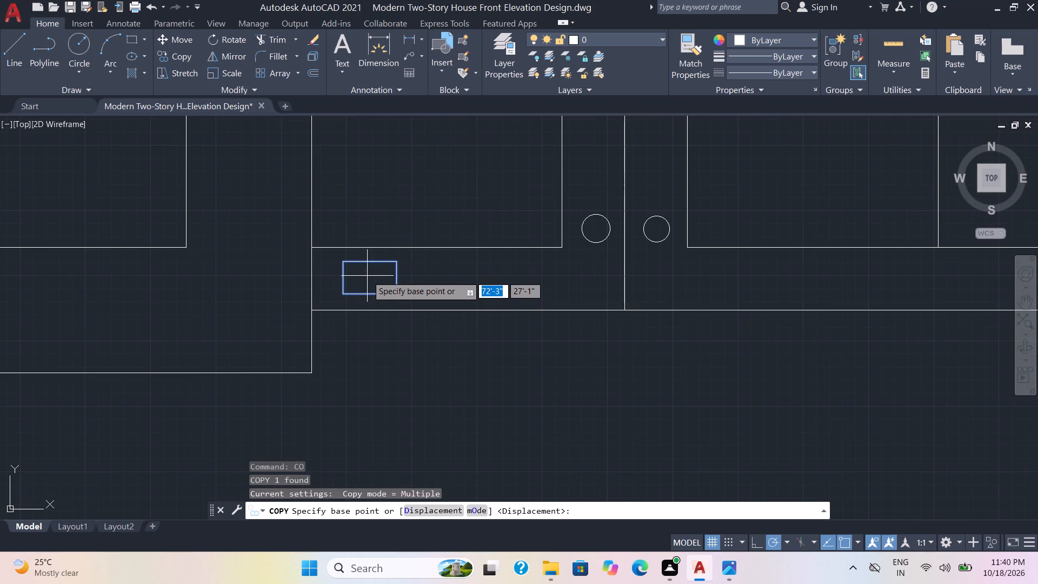
left_click(395, 260)
left_click(510, 266)
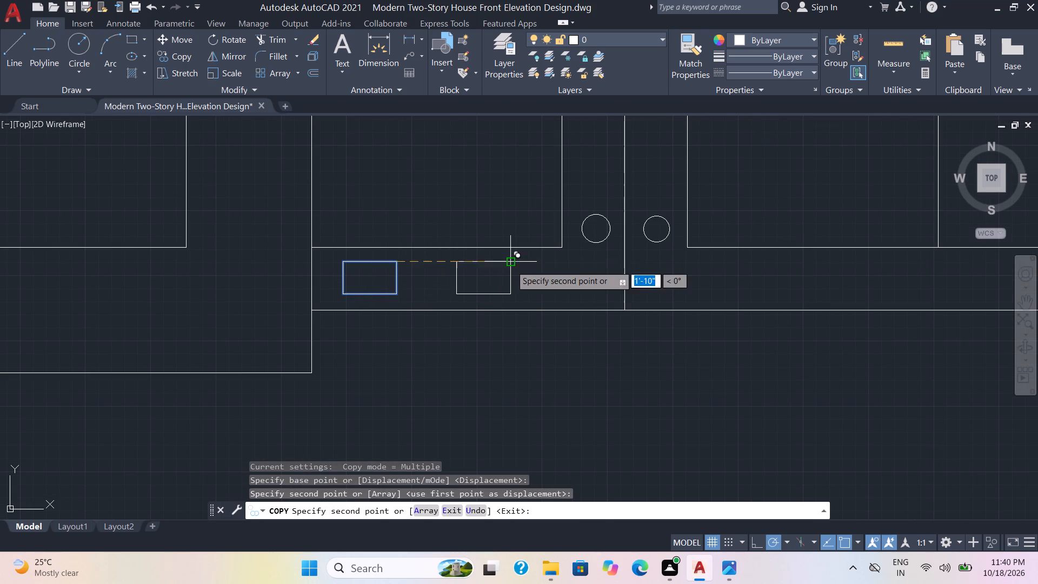
left_click(770, 262)
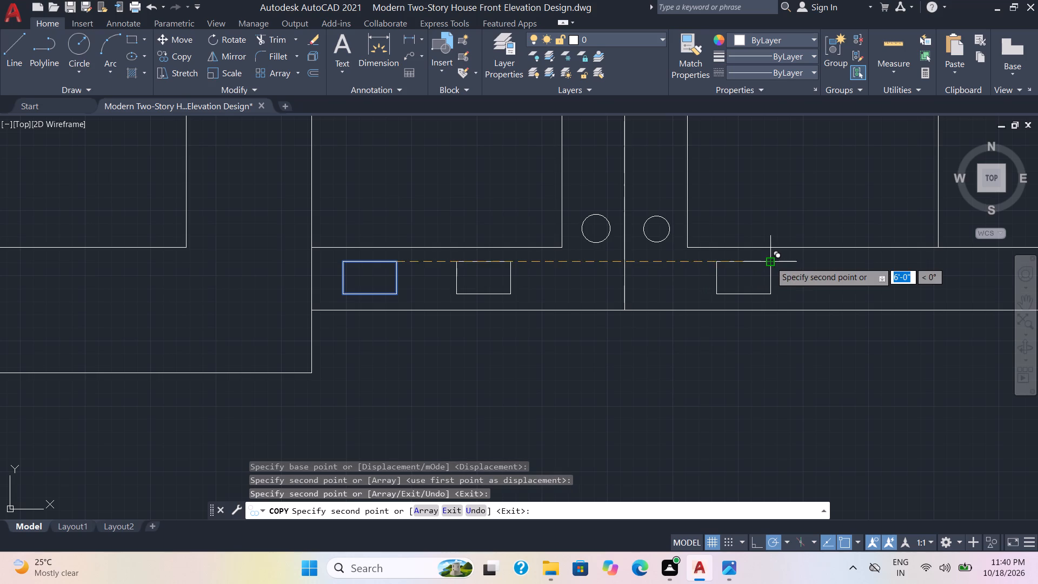
scroll(770, 262, "down", 1)
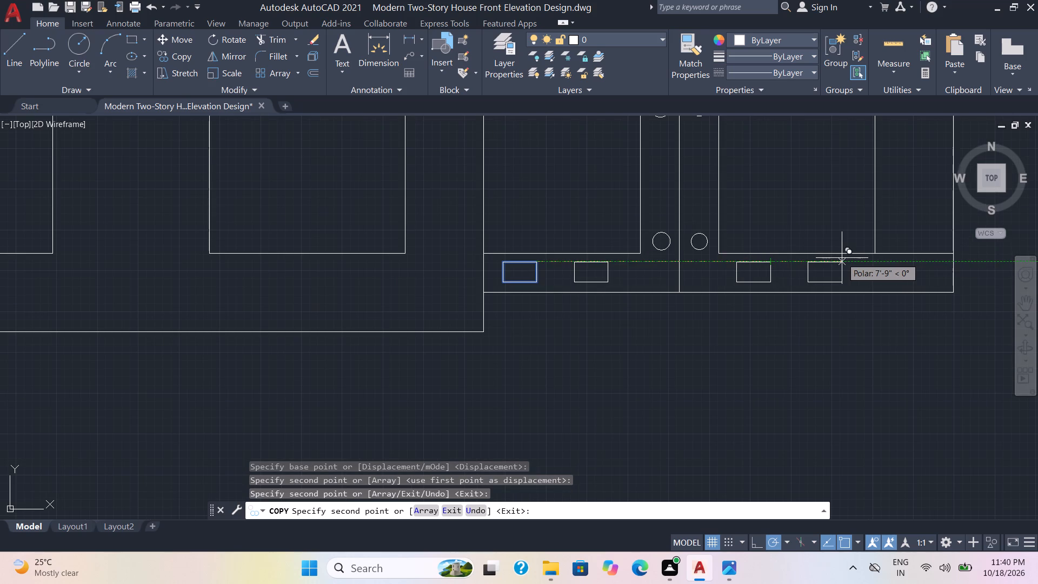
left_click(842, 258)
key("Escape")
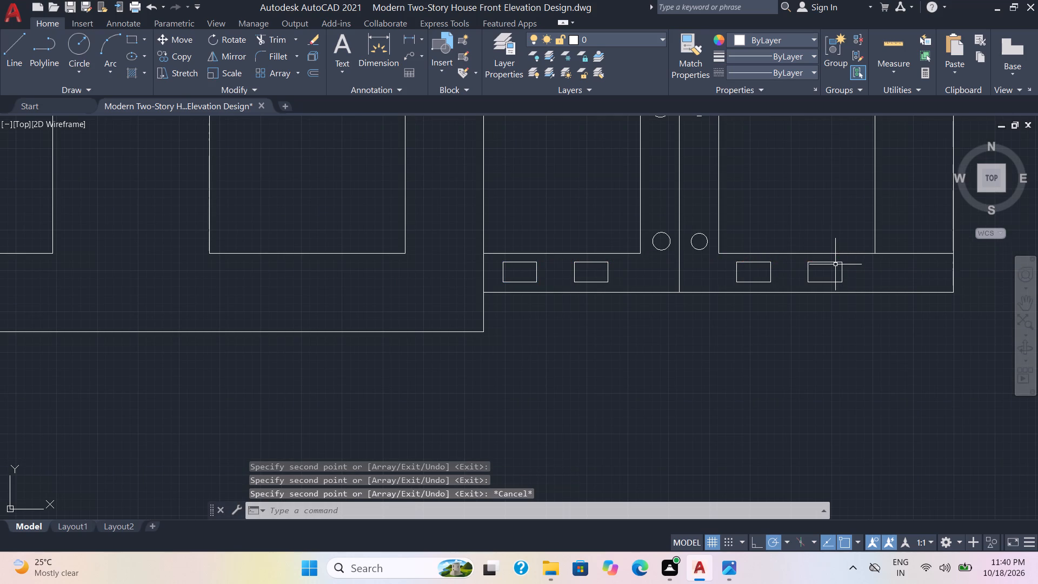
Extend the right gate pillar's inner edge down to the base line and trim the rail line crossing the pillar.
type("TR")
key("Return")
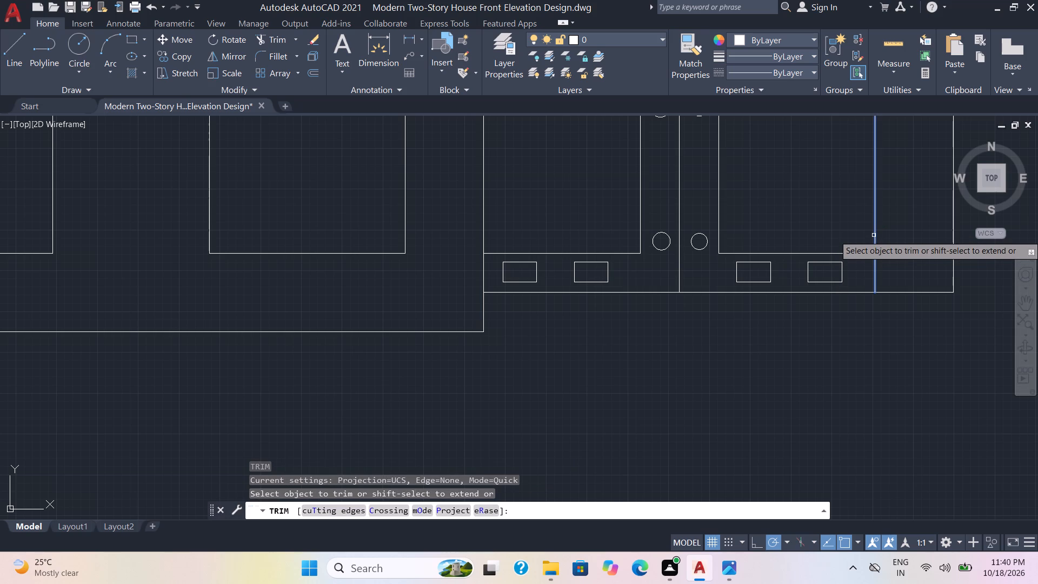
left_click(874, 235, "shift")
scroll(874, 235, "down", 1)
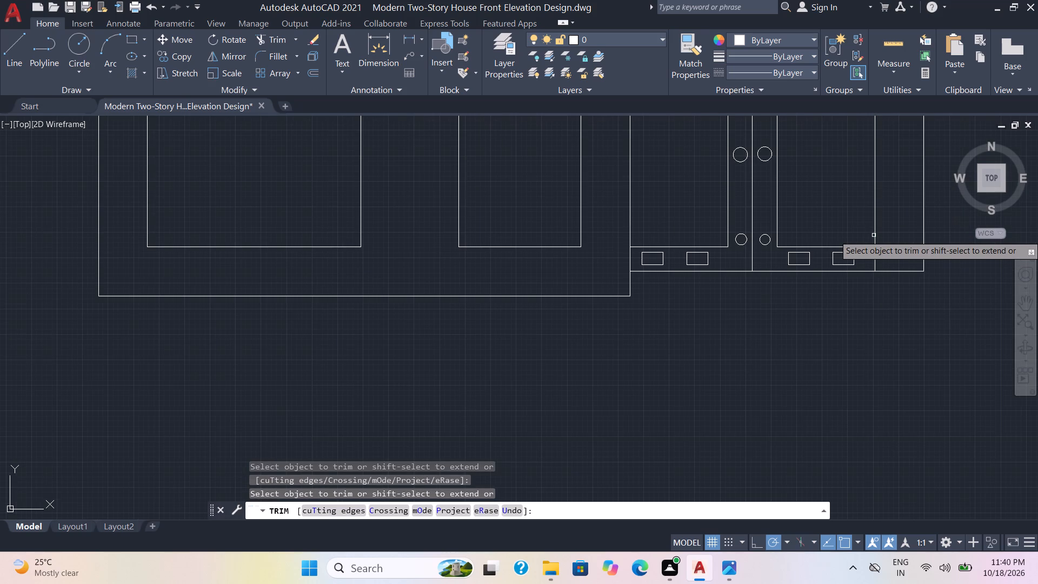
scroll(871, 235, "down", 1)
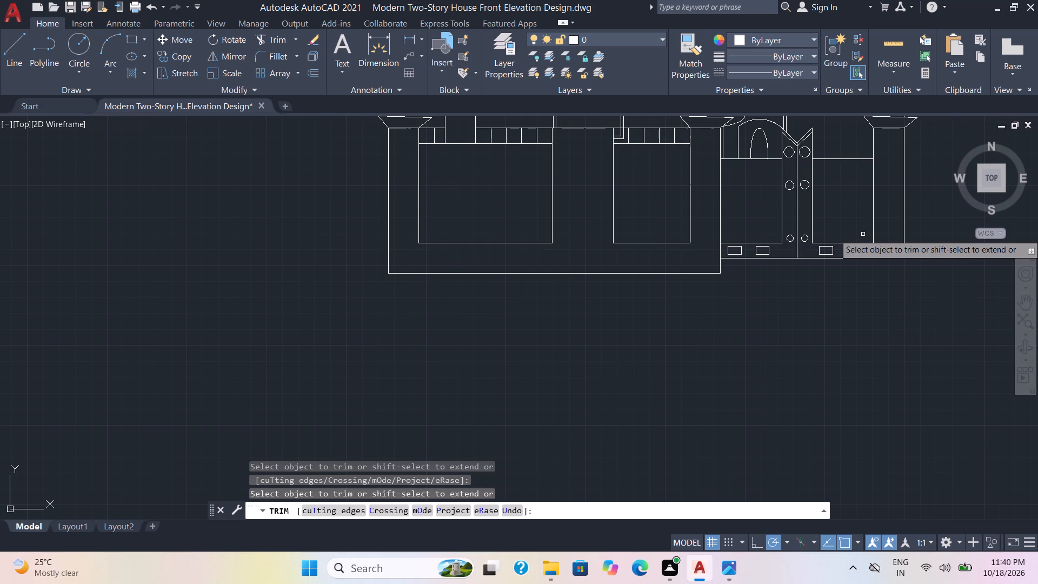
scroll(863, 234, "up", 1)
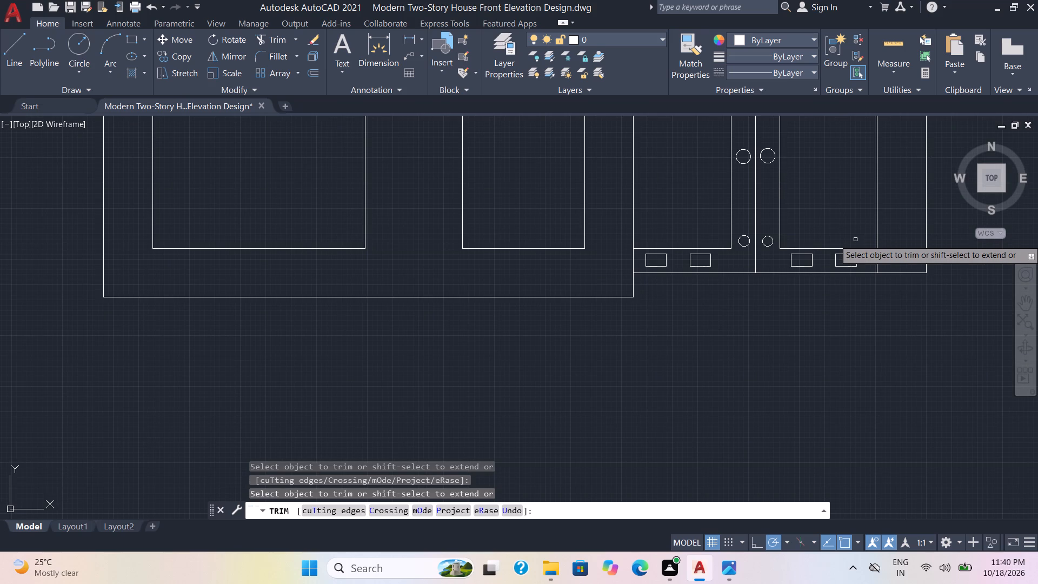
scroll(835, 261, "down", 1)
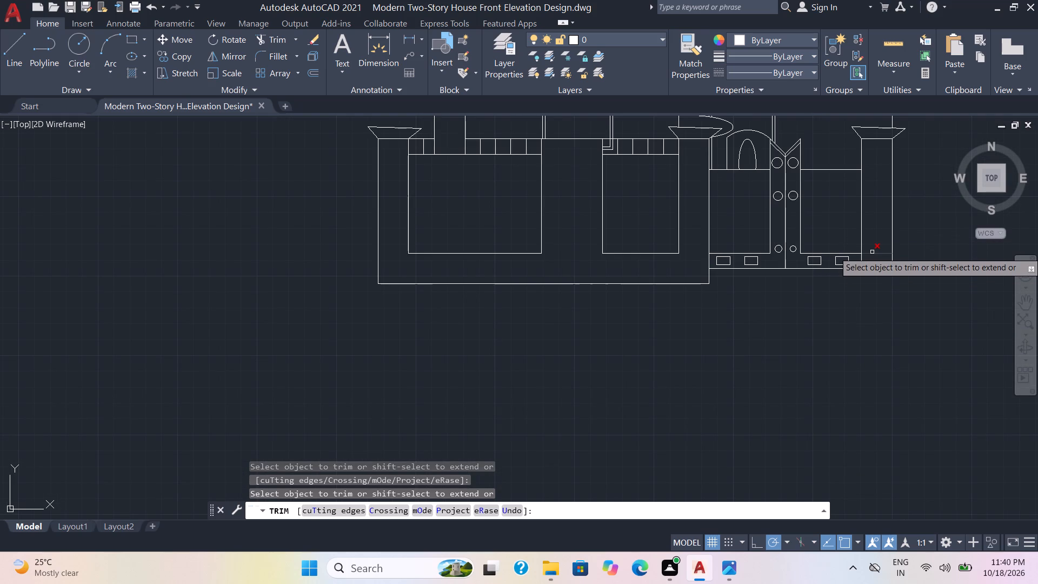
left_click(872, 252)
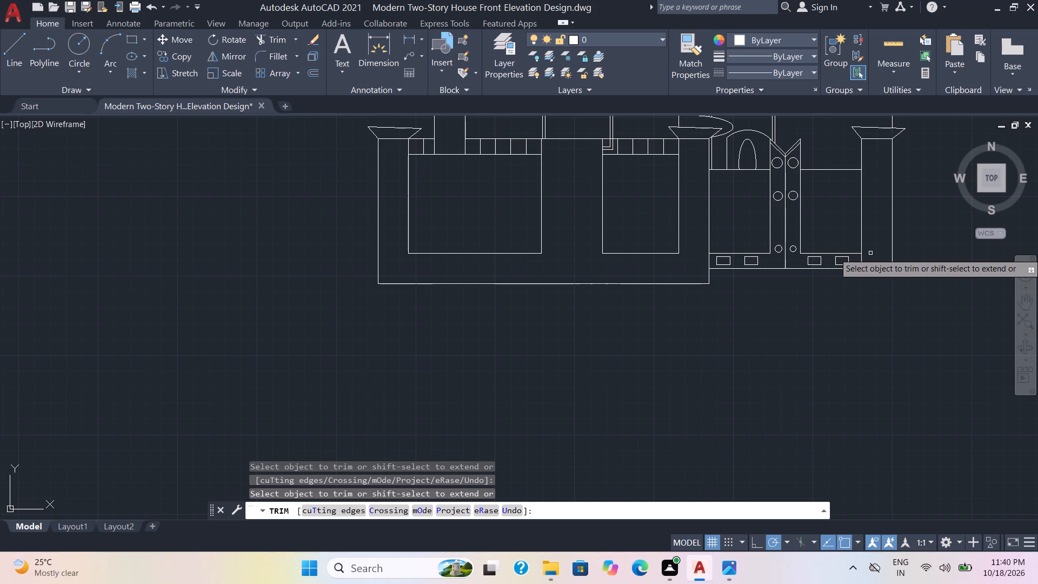
key("Escape")
Offset the right gate pillar's inner edge by 1" towards the gate.
key("o")
key("Return")
type("1'")
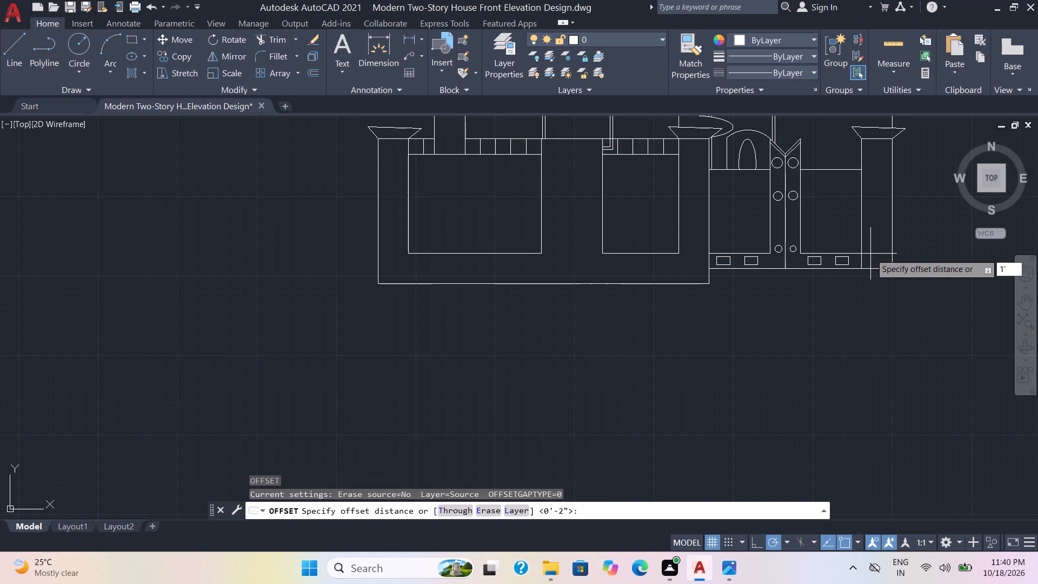
key("BackSpace")
key("Return")
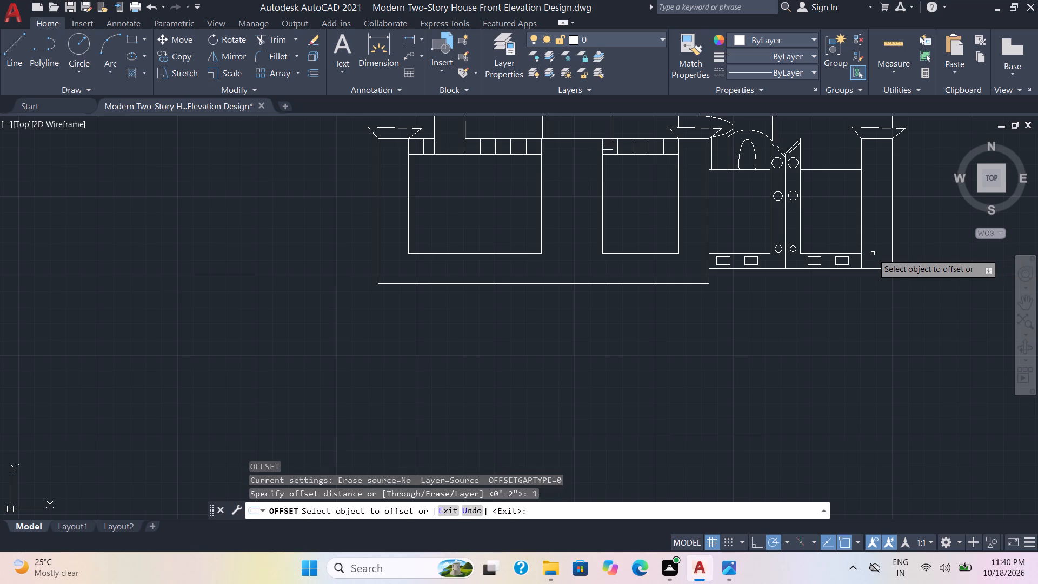
left_click(862, 241)
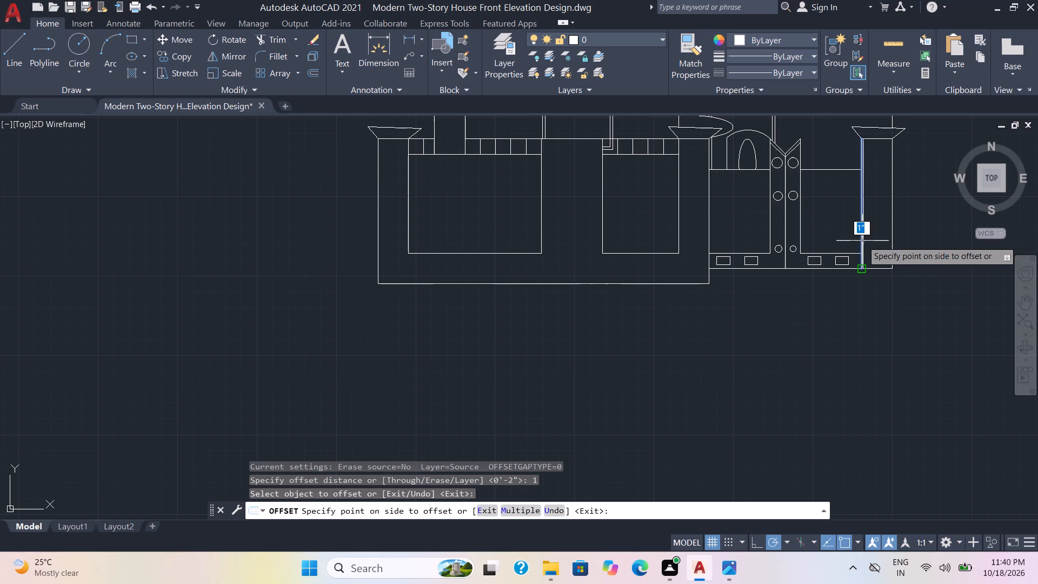
left_click(848, 244)
scroll(848, 242, "up", 2)
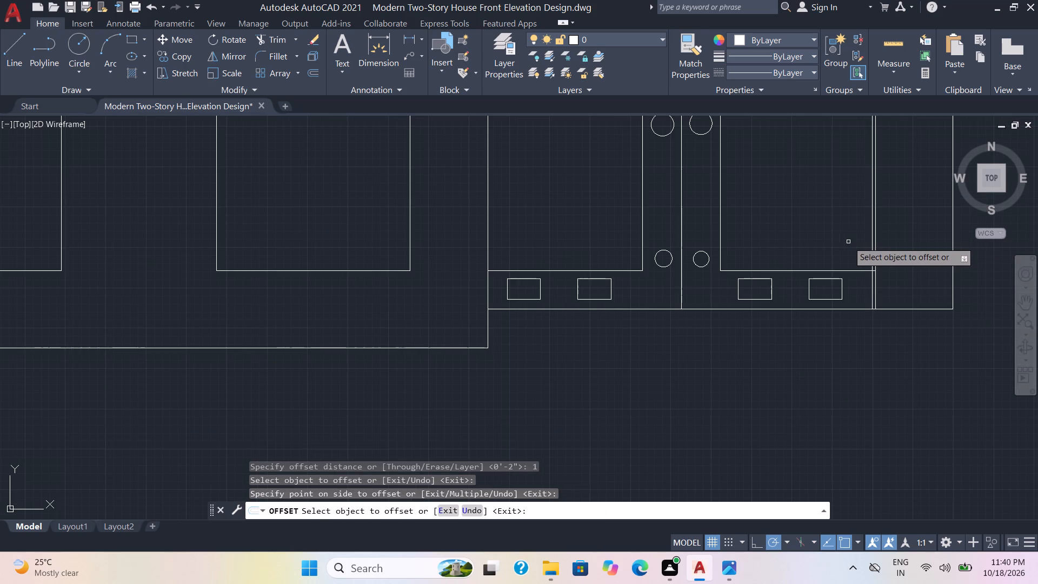
scroll(866, 251, "up", 2)
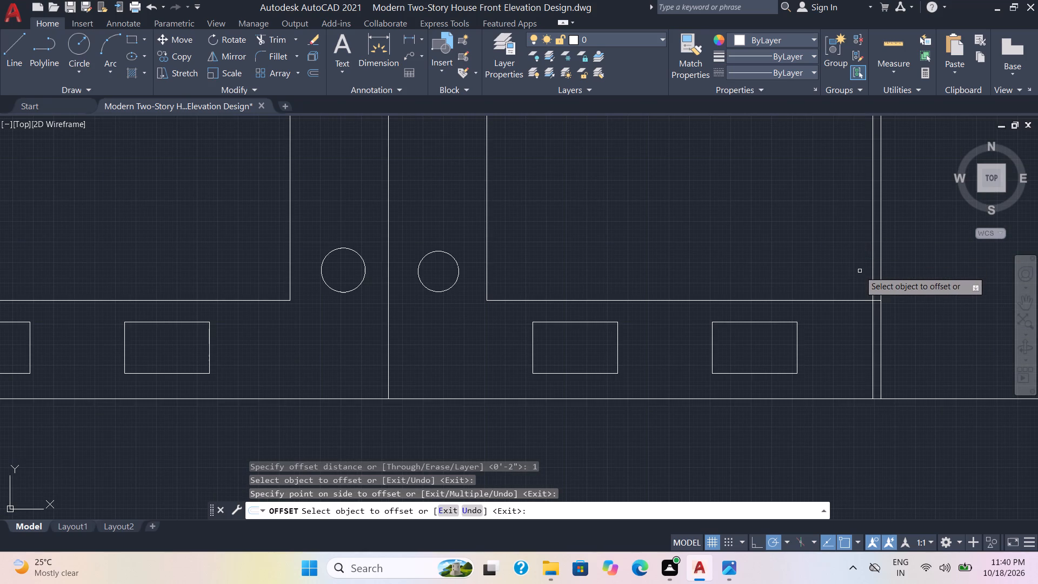
key("Escape")
Trim the bottom rail's upper line where it crosses the narrow gap beside the right gate pillar.
type("TR")
key("Return")
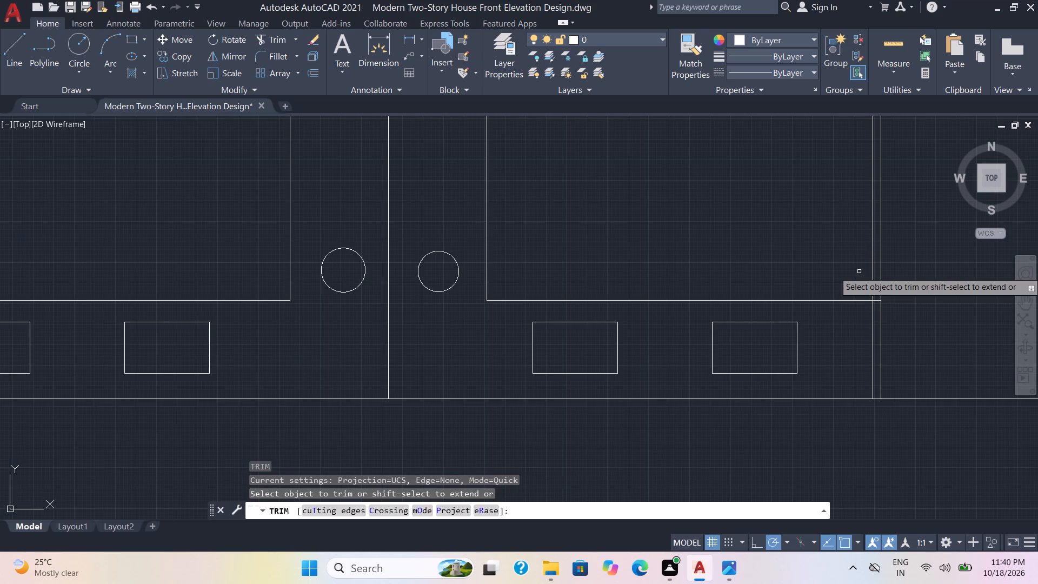
left_click(877, 300)
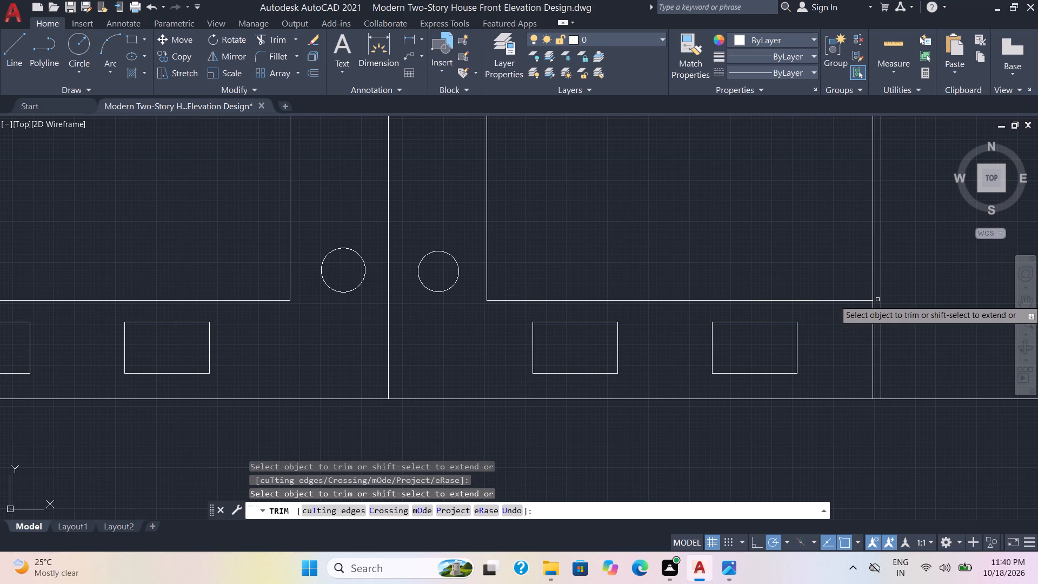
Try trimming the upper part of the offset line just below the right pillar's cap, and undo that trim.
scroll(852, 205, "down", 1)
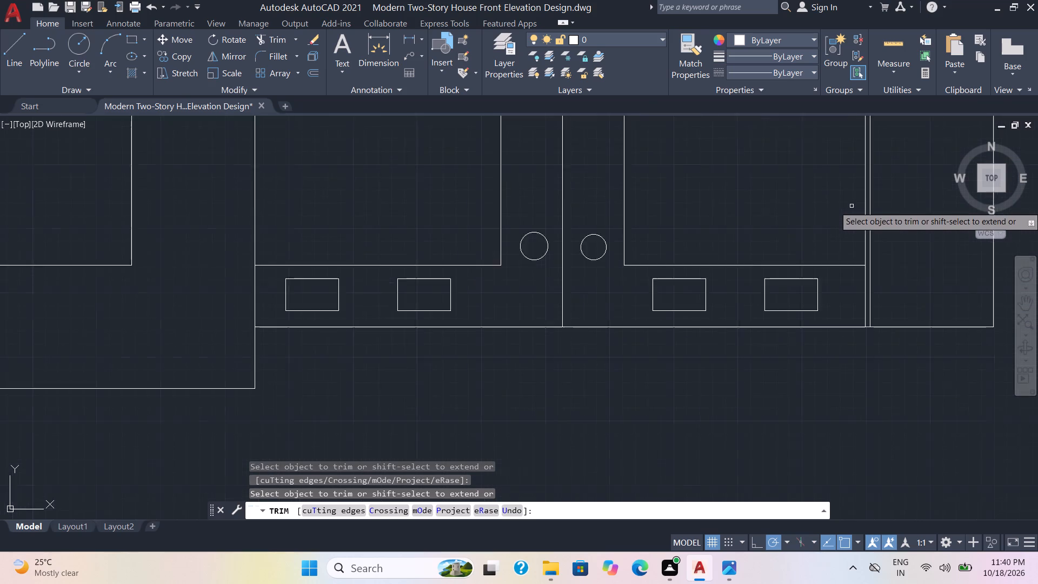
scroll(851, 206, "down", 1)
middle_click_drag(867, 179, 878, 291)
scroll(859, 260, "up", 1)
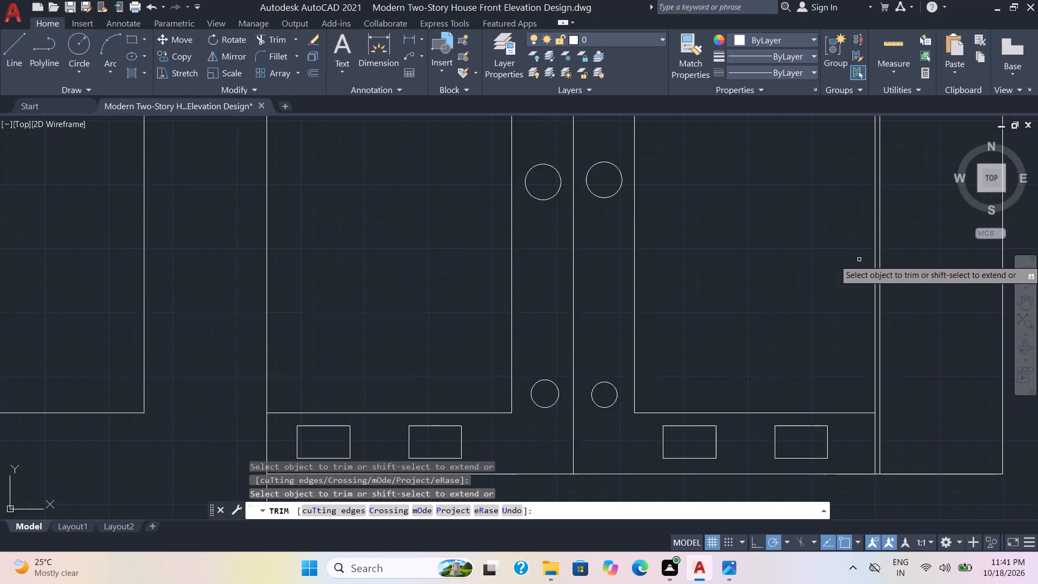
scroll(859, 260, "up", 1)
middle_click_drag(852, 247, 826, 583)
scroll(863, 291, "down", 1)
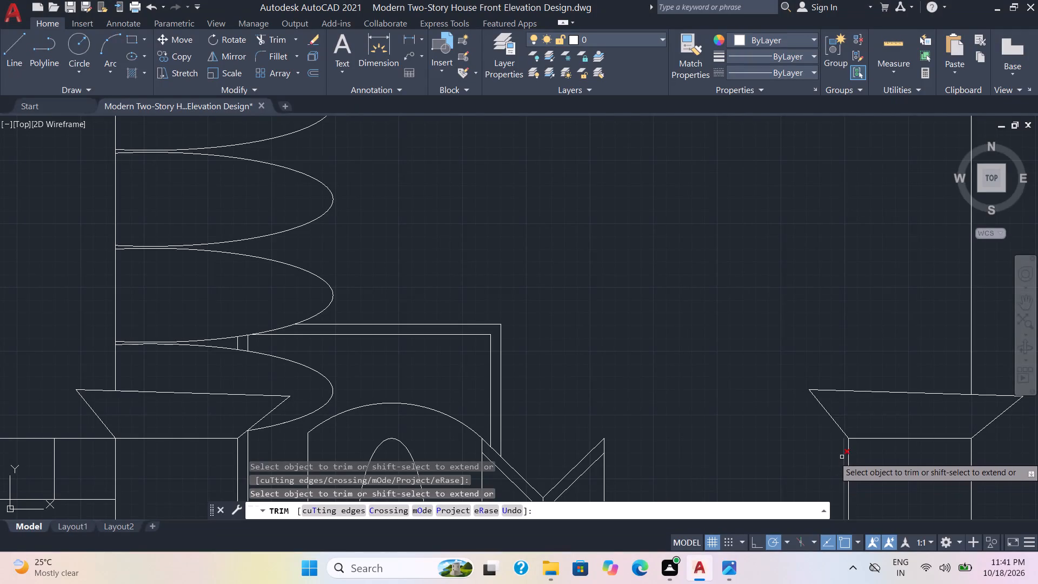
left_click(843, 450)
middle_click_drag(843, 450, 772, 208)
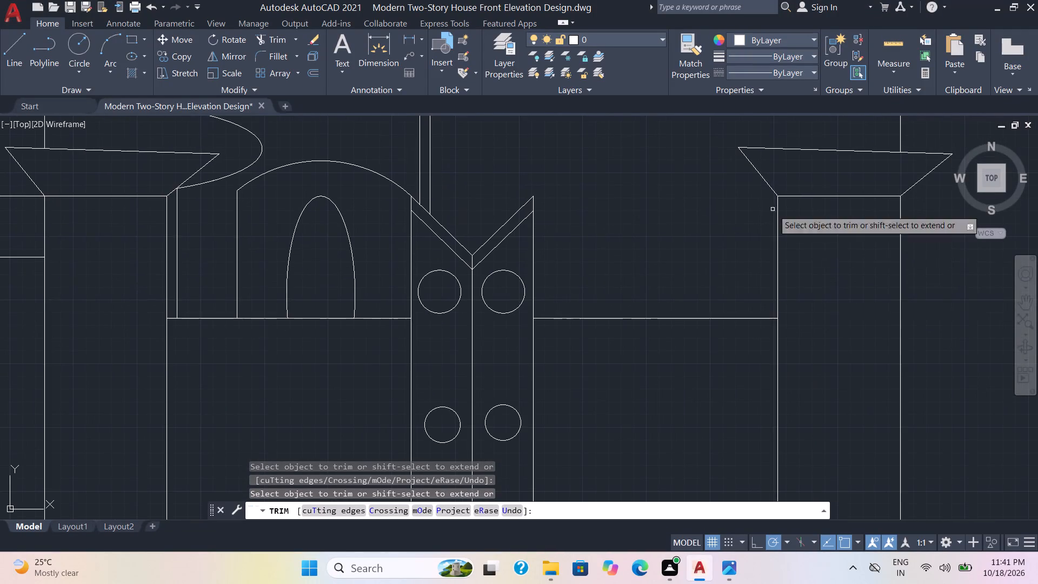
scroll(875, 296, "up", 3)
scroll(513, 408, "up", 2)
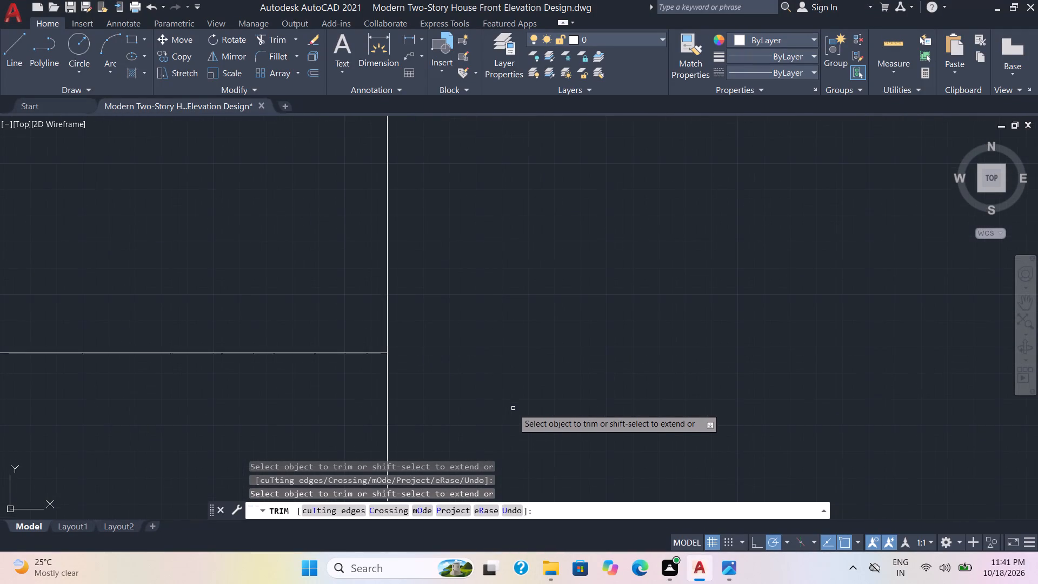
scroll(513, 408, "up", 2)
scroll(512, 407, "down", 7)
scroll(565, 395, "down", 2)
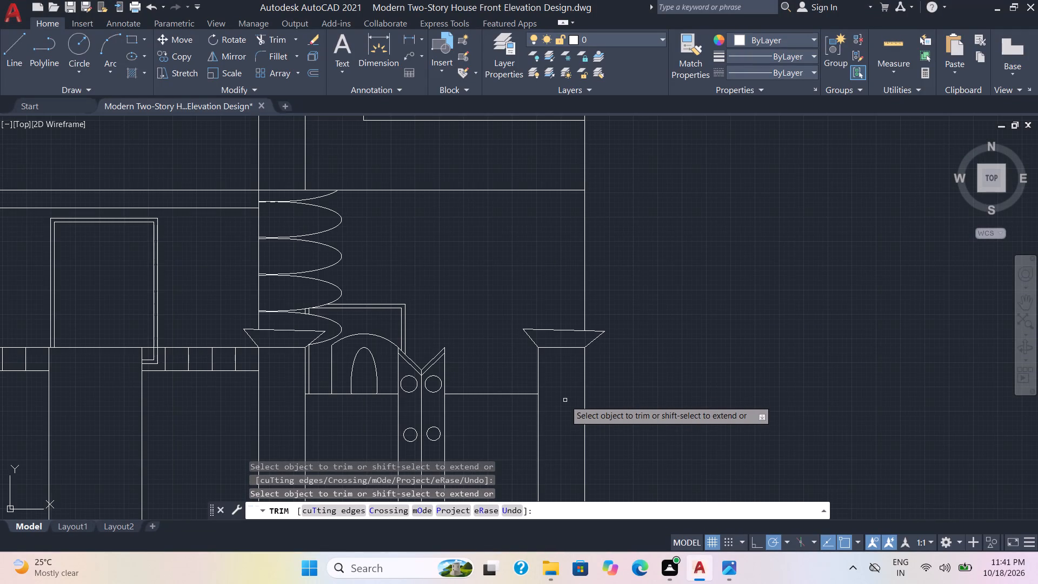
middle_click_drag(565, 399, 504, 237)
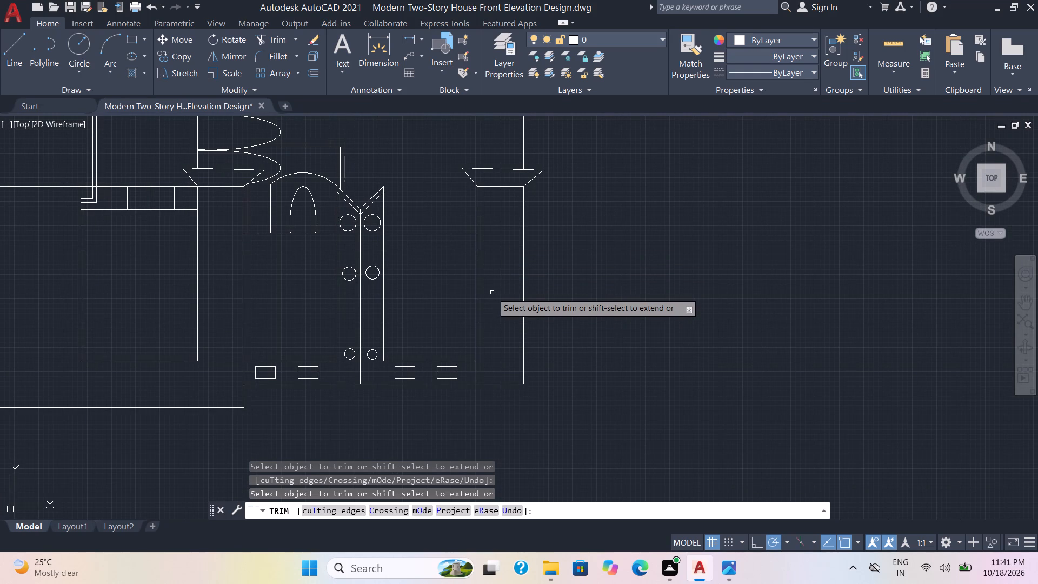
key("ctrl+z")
Trim the offset line above the right gate leaf's top rail and the rail's stub between that line and the pillar.
scroll(493, 293, "down", 2)
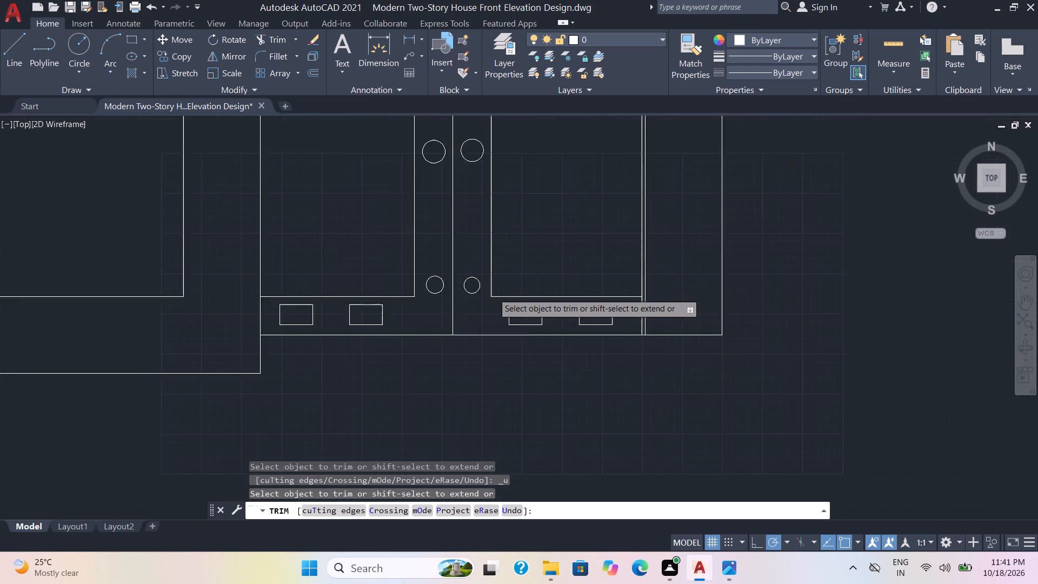
scroll(493, 293, "down", 1)
scroll(590, 157, "up", 2)
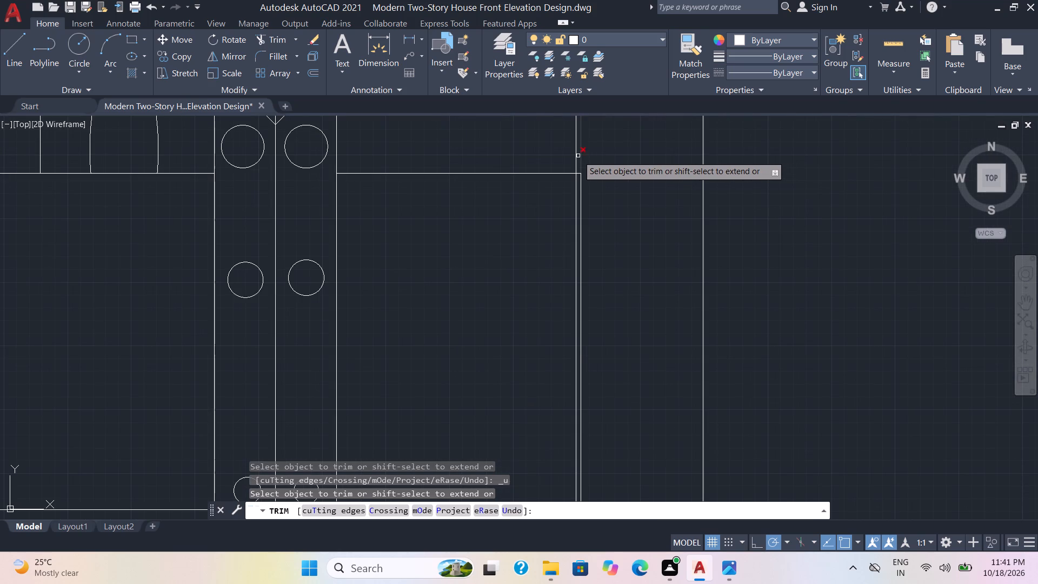
left_click(577, 161)
scroll(624, 174, "down", 2)
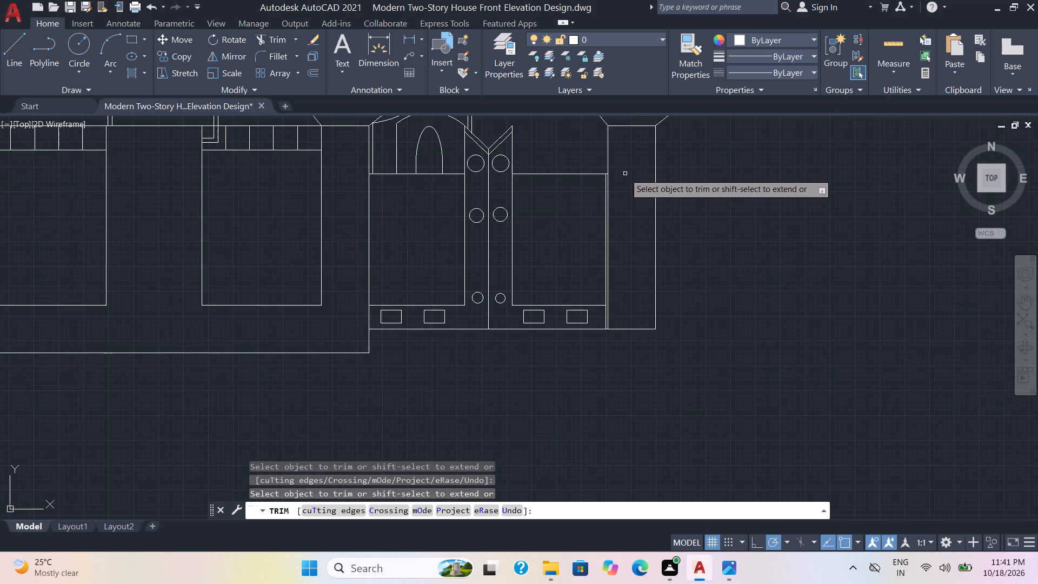
scroll(624, 175, "up", 3)
scroll(550, 183, "up", 3)
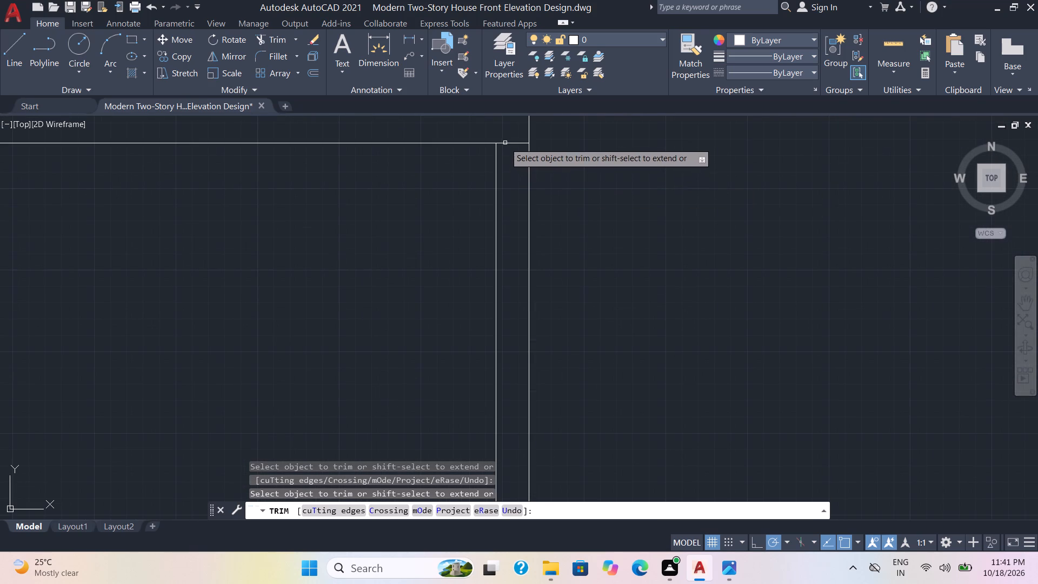
left_click(505, 142)
scroll(642, 187, "down", 4)
scroll(668, 258, "down", 1)
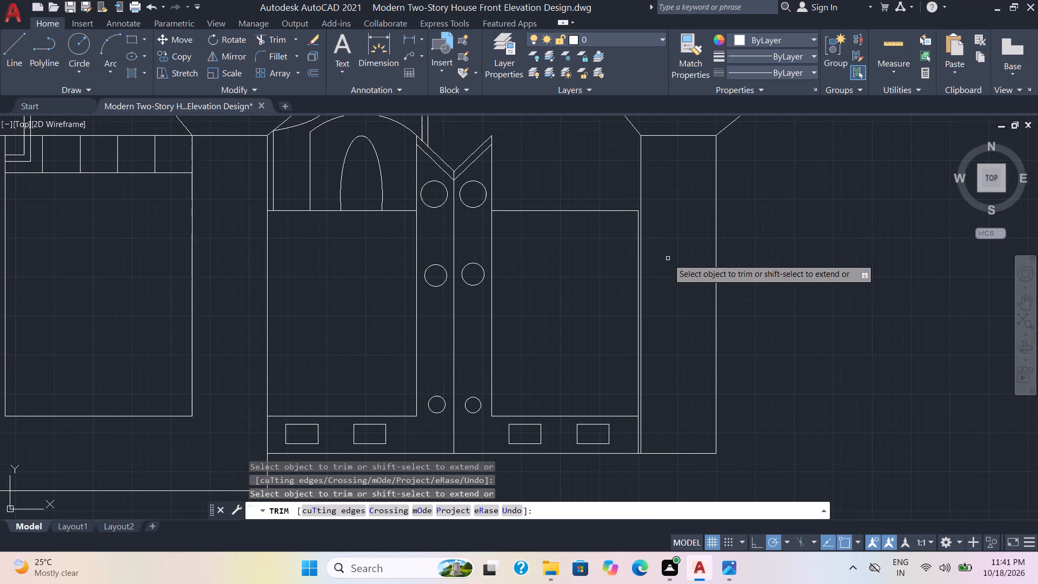
scroll(668, 258, "down", 1)
middle_click_drag(668, 258, 677, 234)
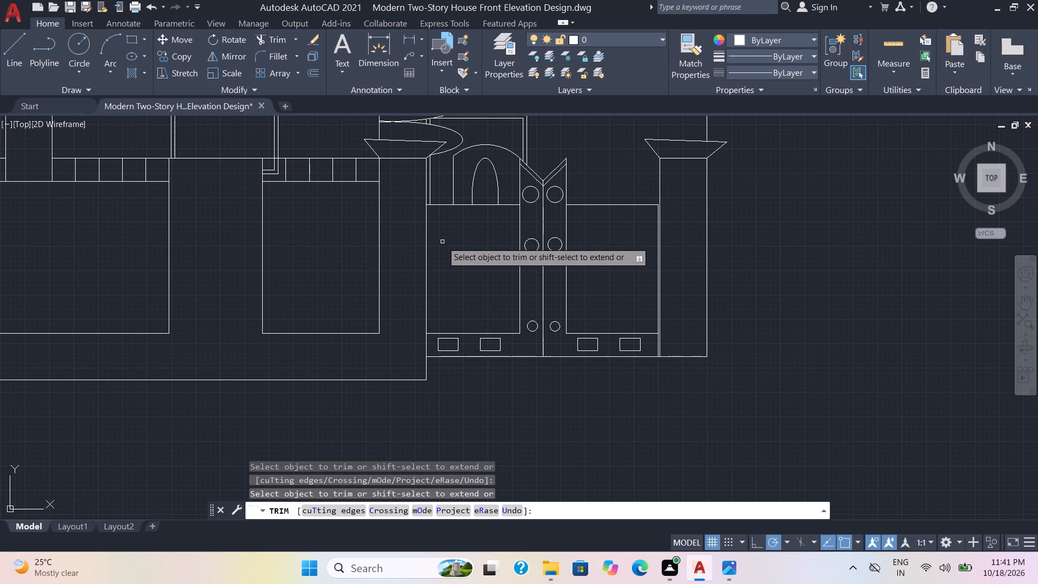
Set the current object colour to green 19,155,72.
scroll(442, 242, "down", 1)
middle_click_drag(694, 217, 760, 322)
scroll(695, 217, "down", 1)
scroll(760, 322, "down", 2)
middle_click_drag(760, 322, 538, 335)
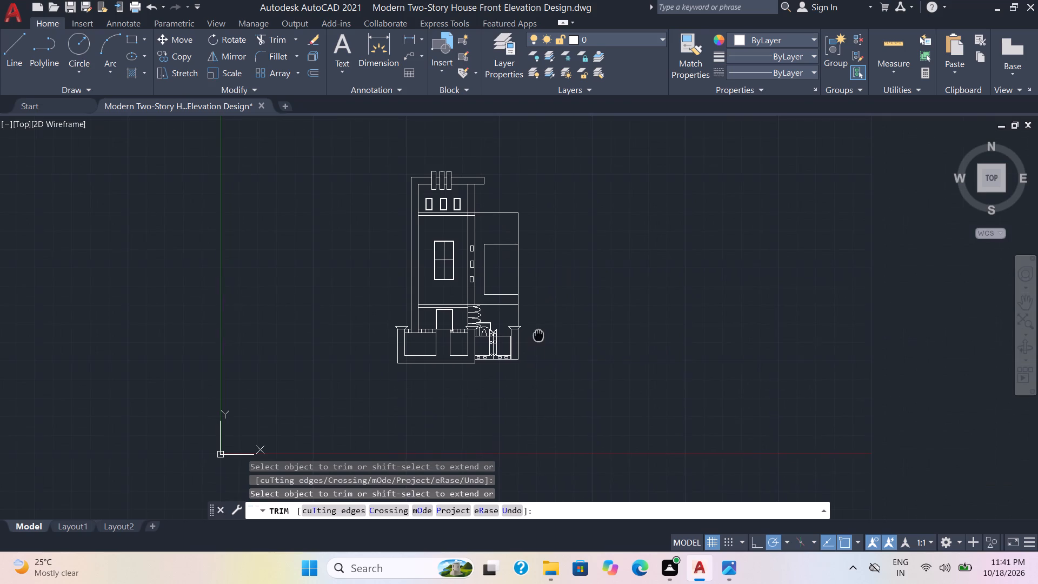
middle_click_drag(538, 335, 538, 335)
scroll(538, 333, "up", 1)
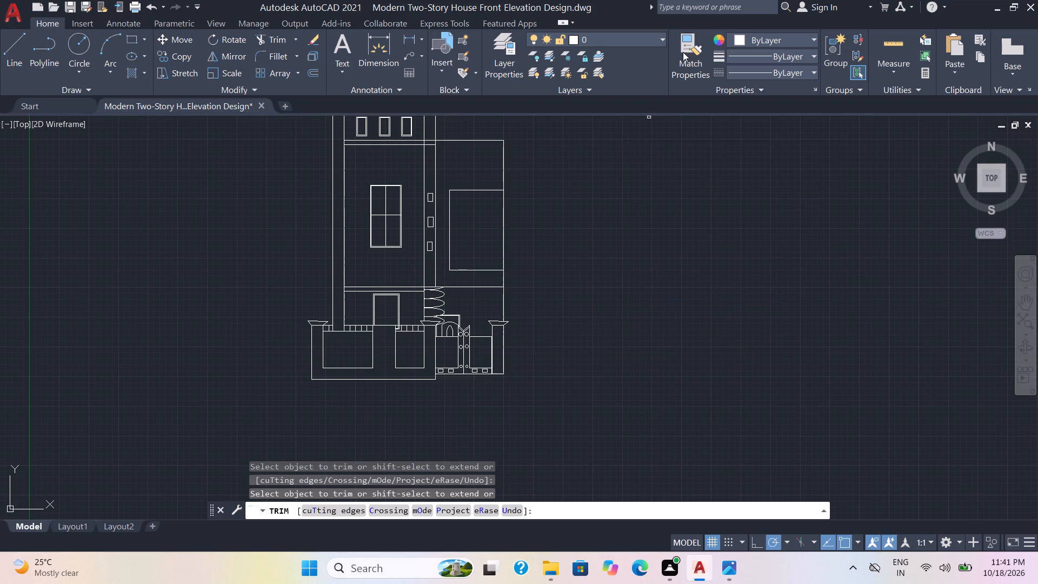
left_click(808, 37)
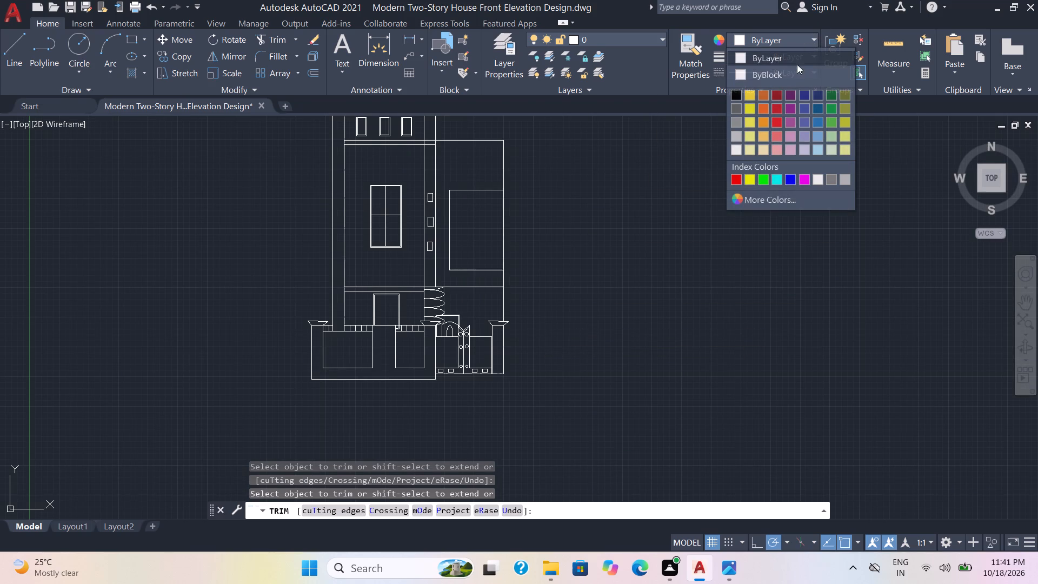
left_click(831, 110)
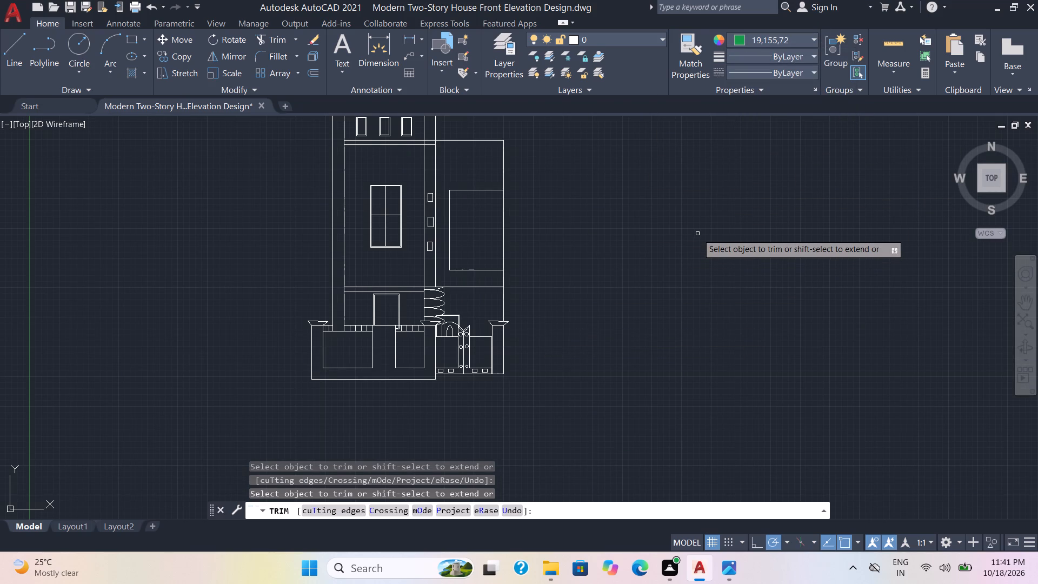
key("Escape")
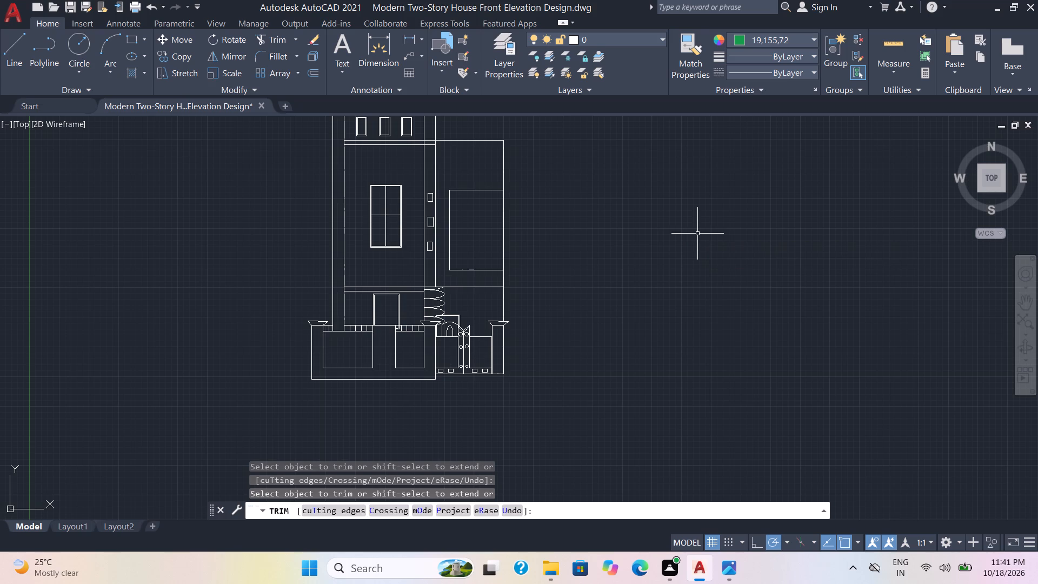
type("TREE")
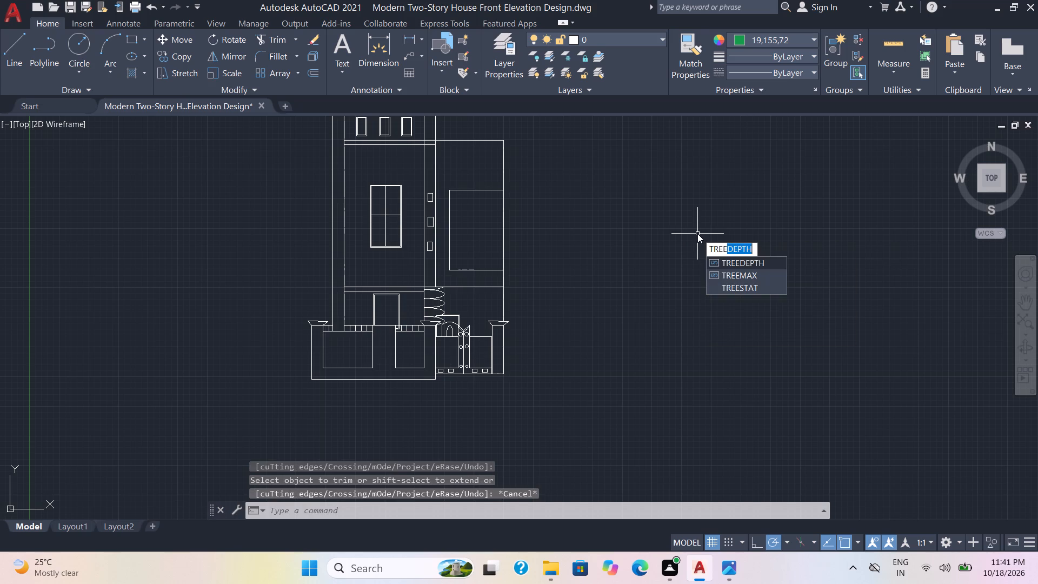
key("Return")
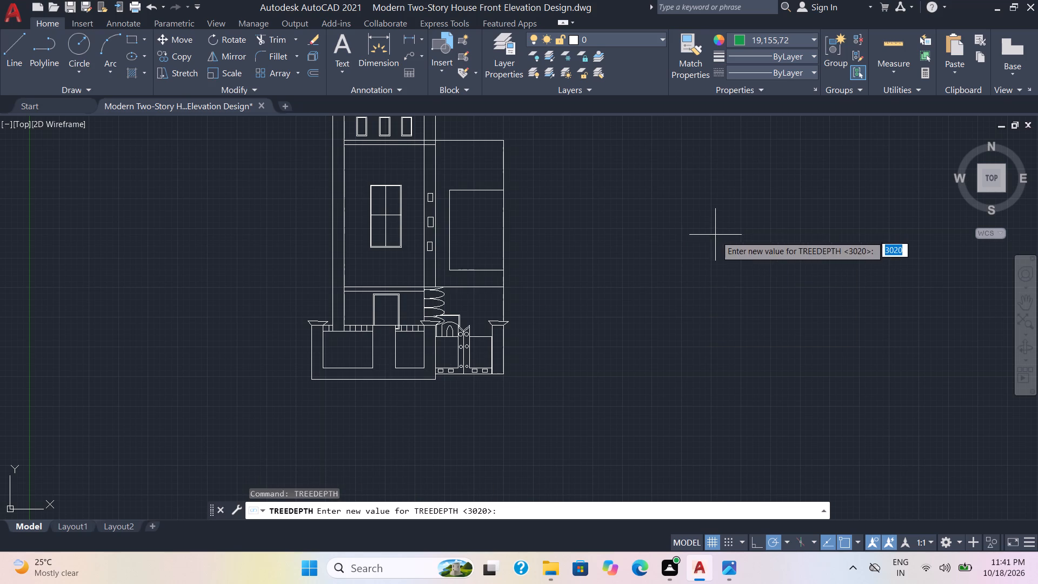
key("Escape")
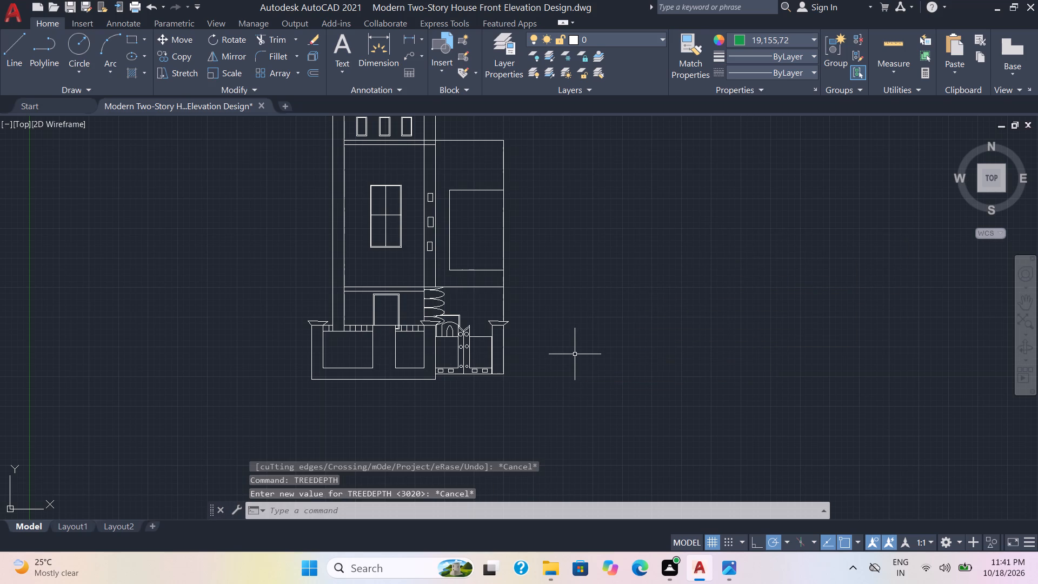
Open the Tool Palettes and look through the Electrical to Draw sets for a tree or other landscaping symbol.
type("TOOL")
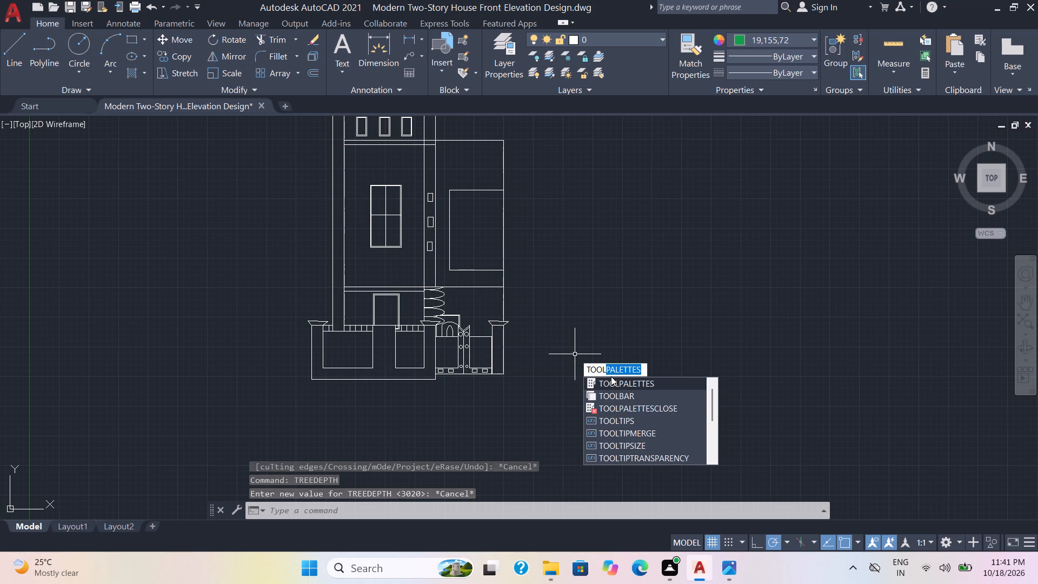
left_click(616, 387)
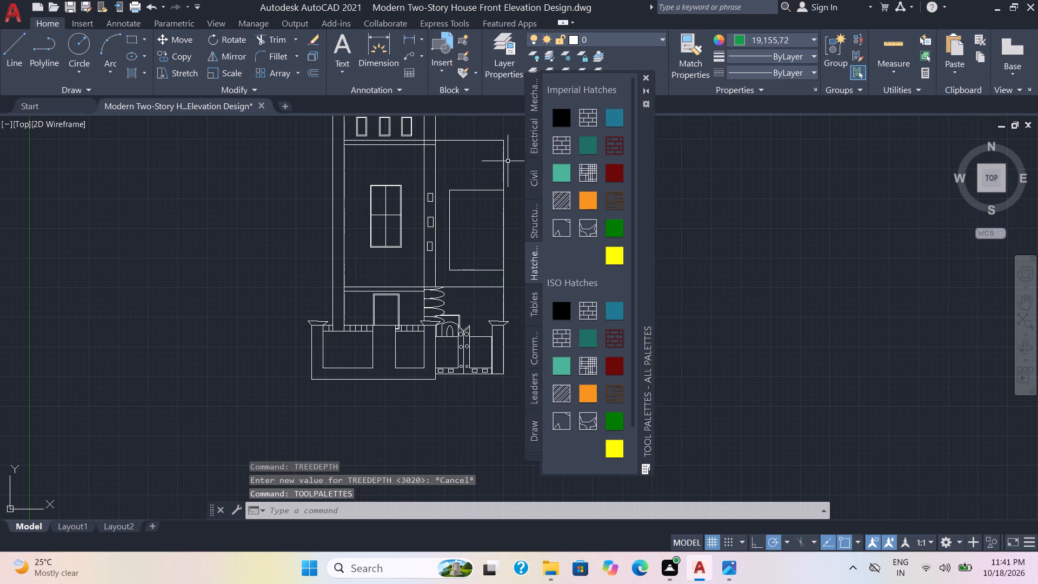
left_click(533, 141)
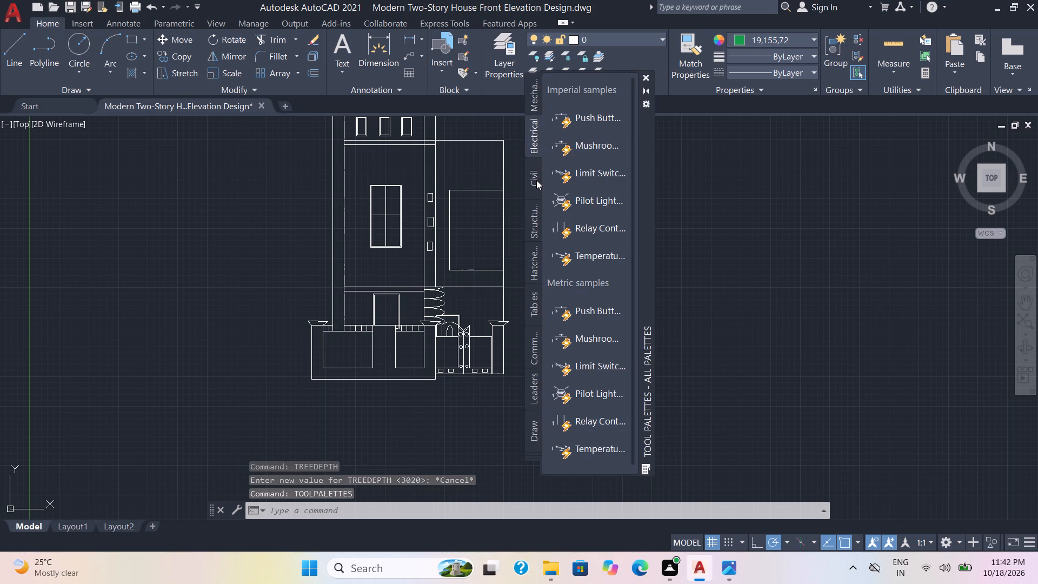
left_click(536, 180)
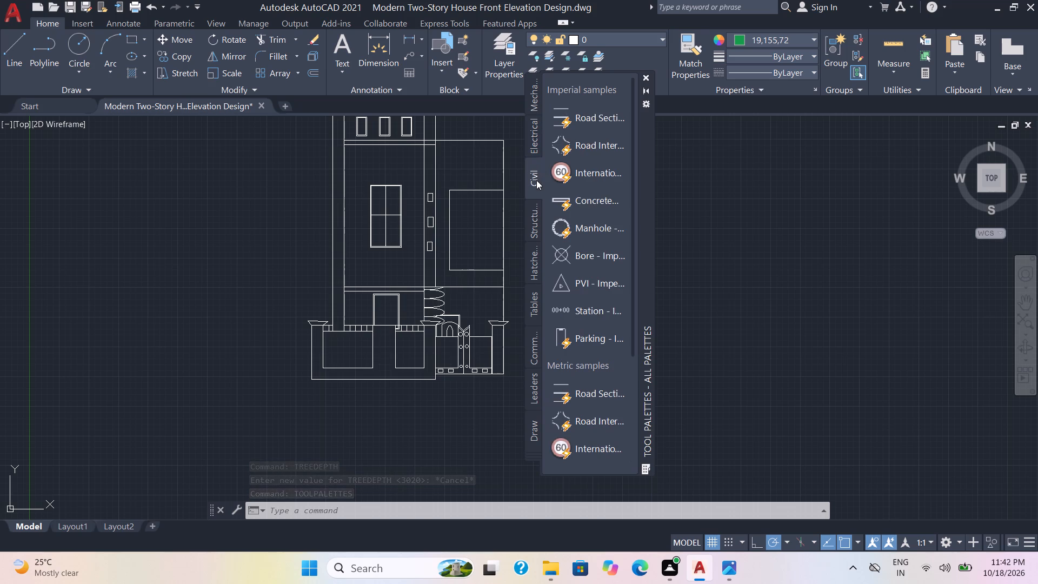
scroll(548, 218, "down", 5)
left_click(533, 237)
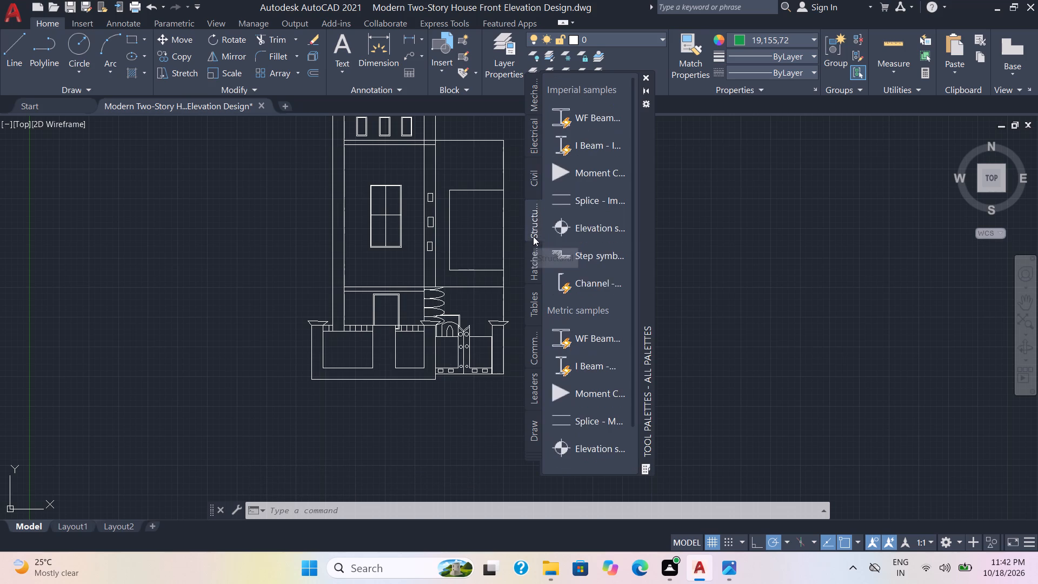
scroll(538, 268, "down", 2)
left_click(538, 268)
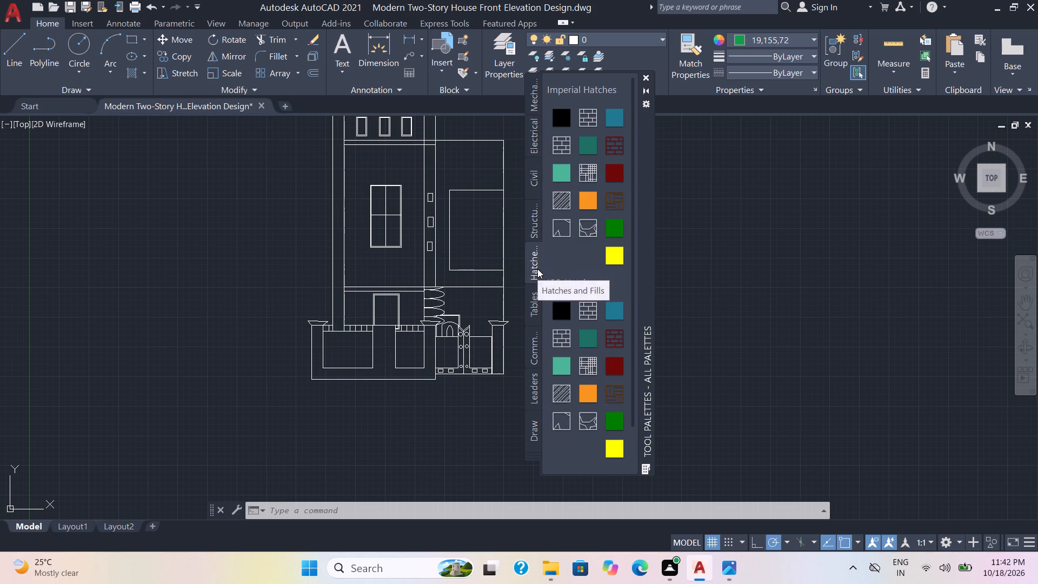
scroll(537, 269, "down", 3)
left_click(534, 316)
scroll(535, 316, "down", 2)
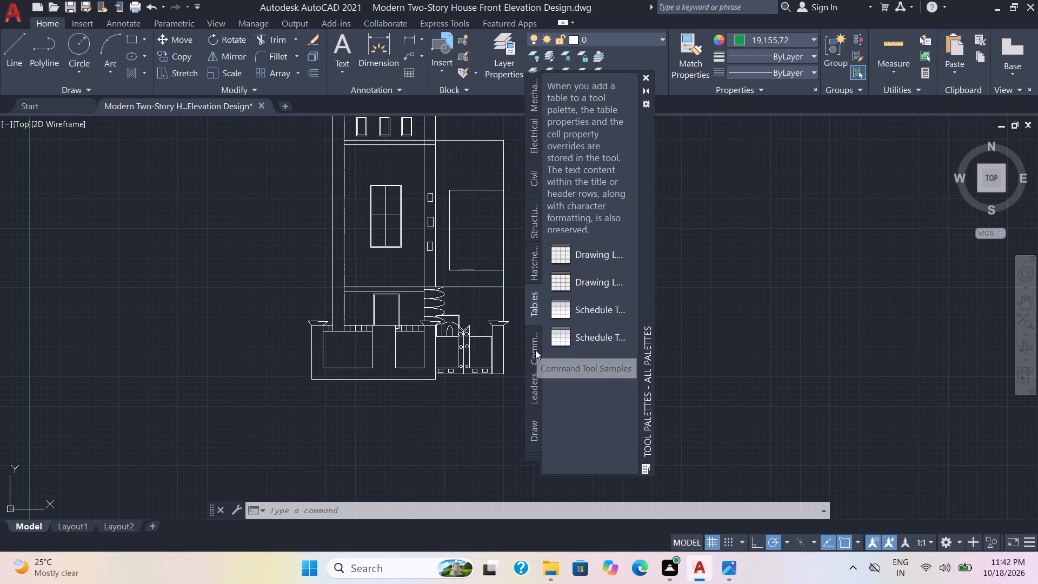
left_click(535, 352)
scroll(535, 353, "down", 2)
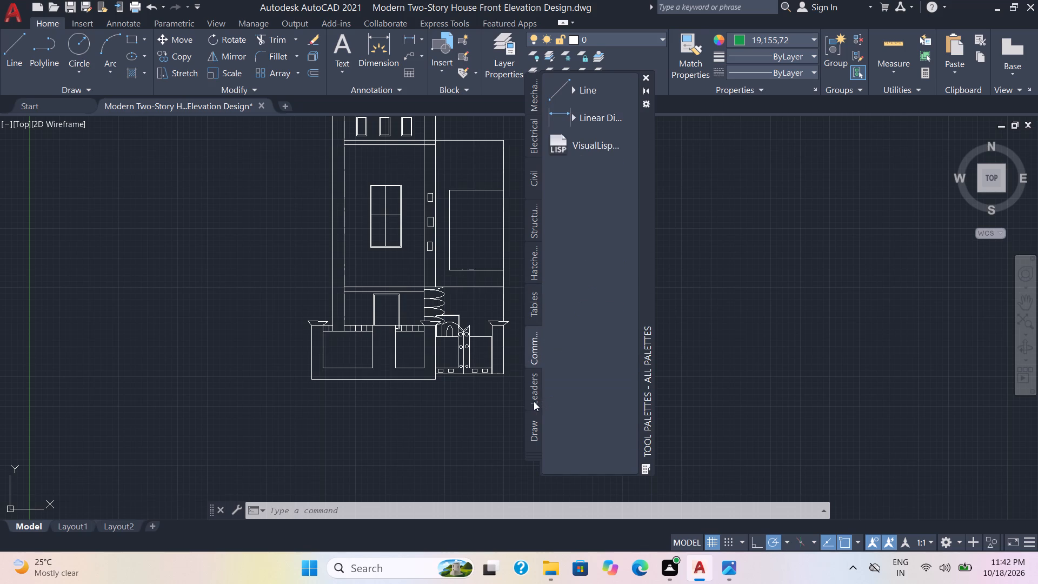
left_click(533, 401)
scroll(542, 402, "down", 4)
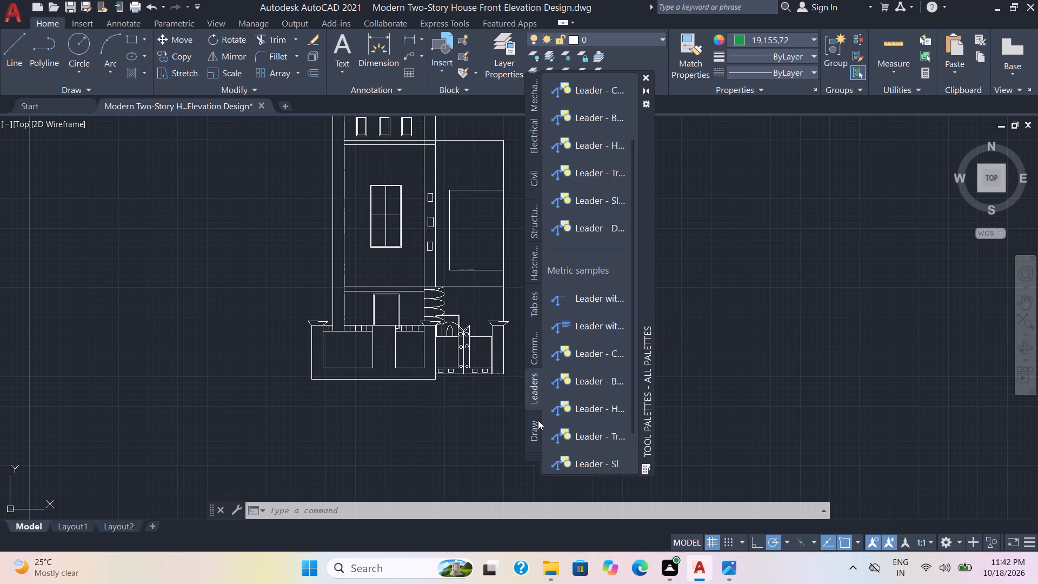
left_click(533, 429)
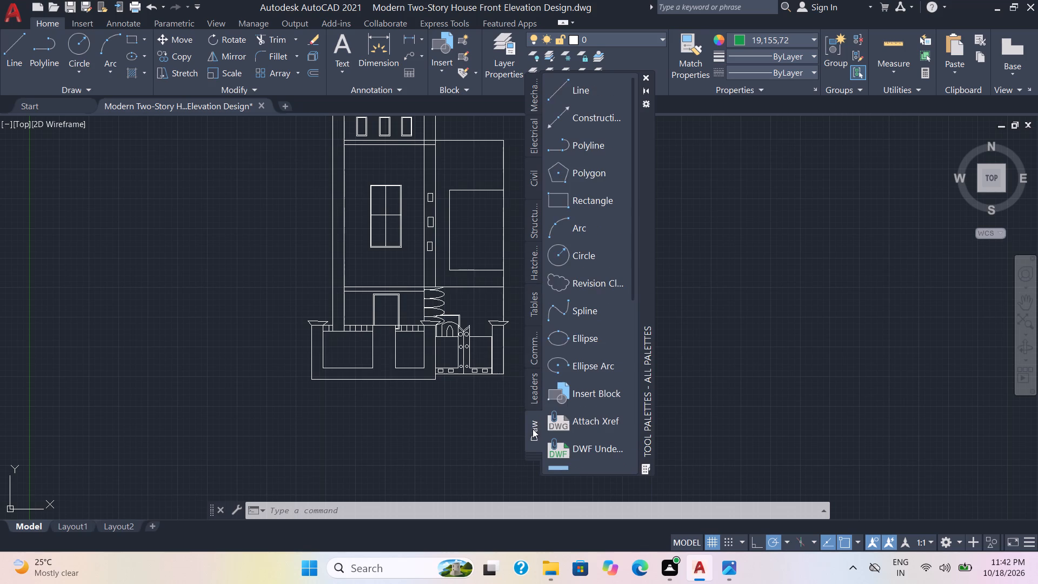
scroll(541, 418, "down", 4)
scroll(534, 408, "up", 4)
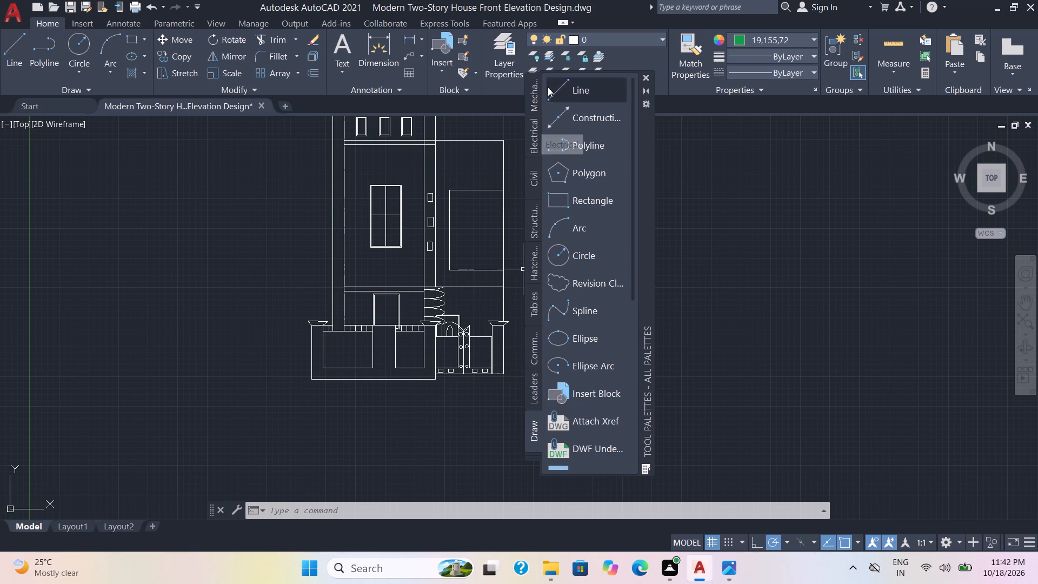
Examine the Mechanical, Electrical, Civil and Structural sample blocks for a tree or landscaping symbol.
left_click(533, 102)
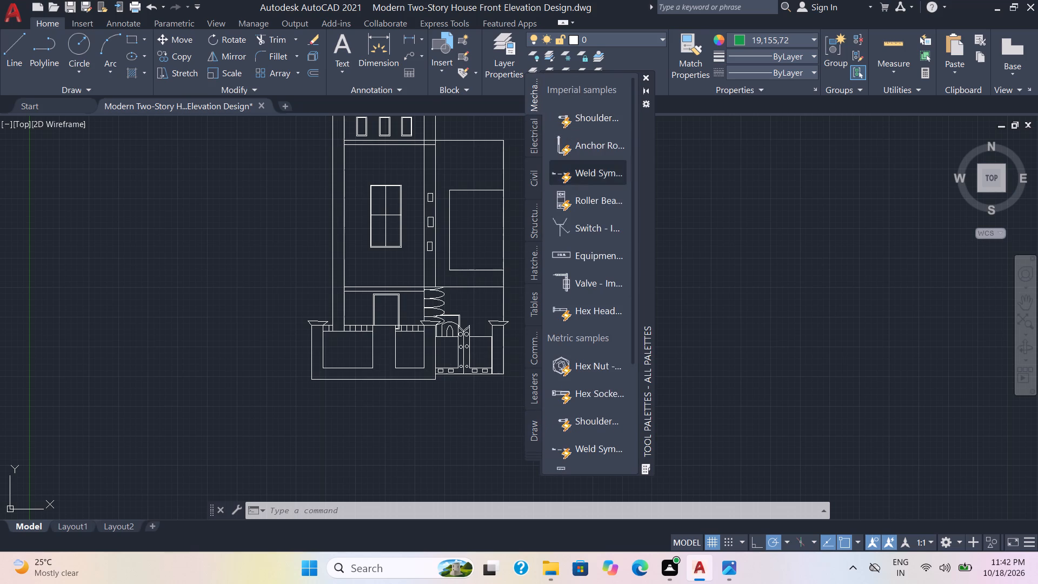
scroll(586, 266, "down", 3)
scroll(585, 275, "up", 1)
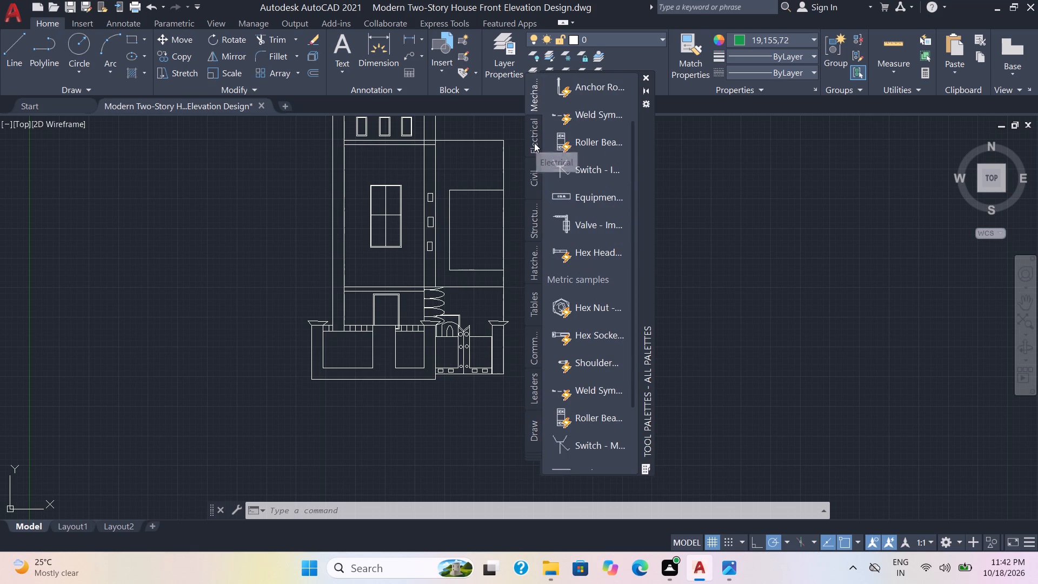
left_click(534, 143)
scroll(593, 181, "down", 3)
scroll(594, 195, "up", 1)
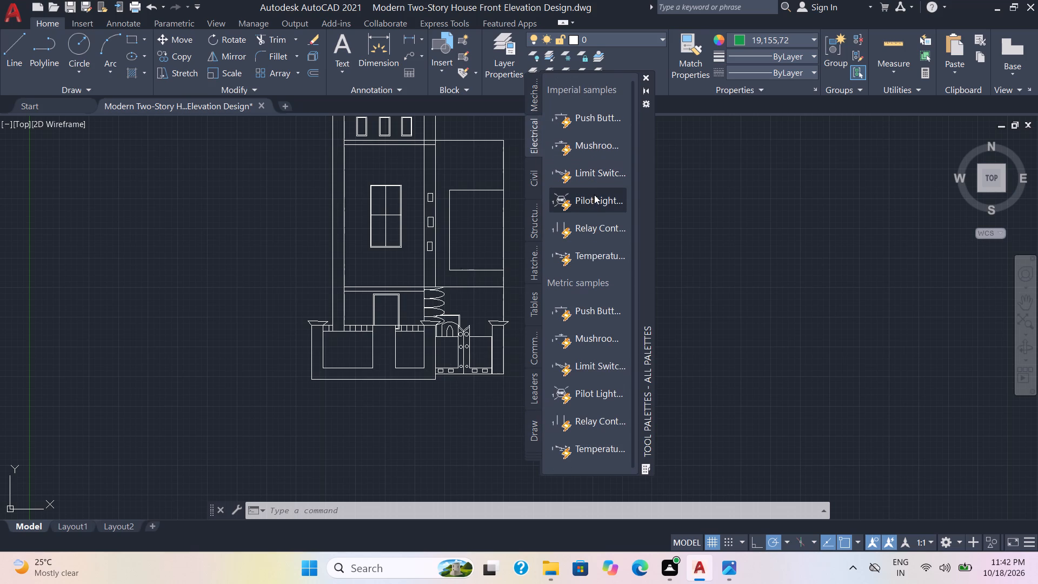
left_click(537, 178)
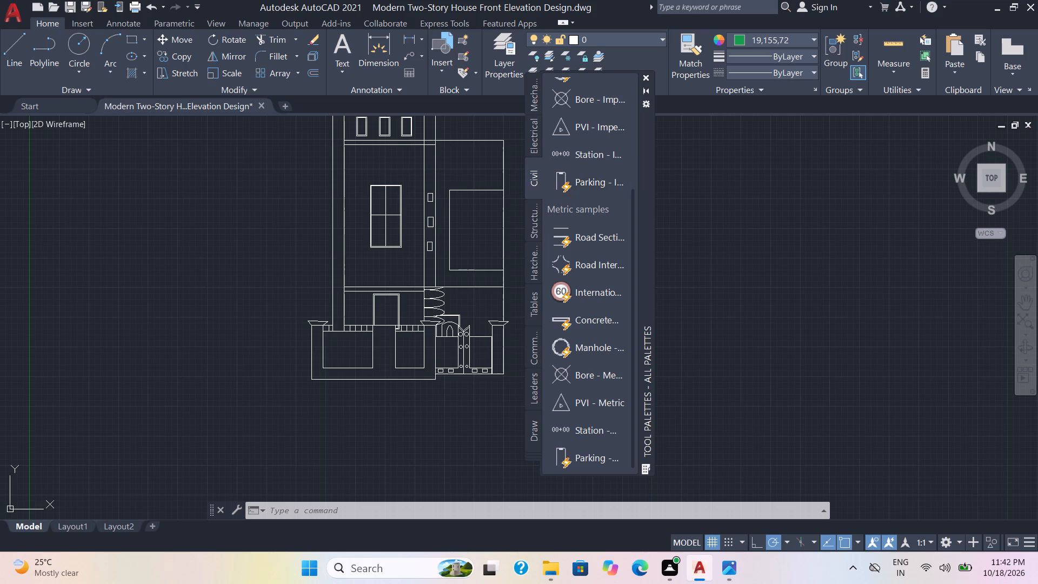
scroll(579, 193, "down", 15)
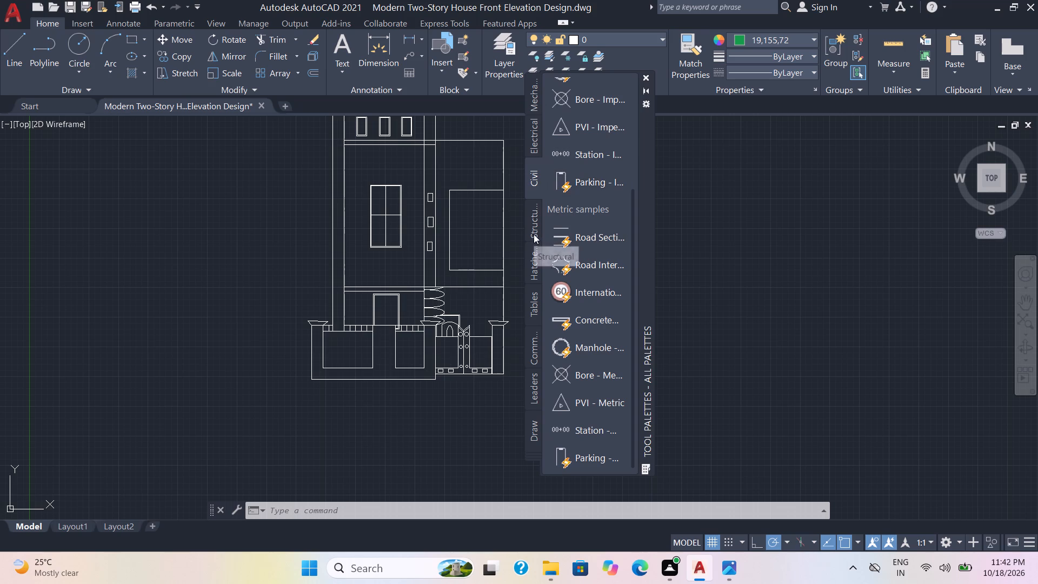
left_click(534, 229)
scroll(623, 261, "down", 3)
scroll(624, 266, "up", 4)
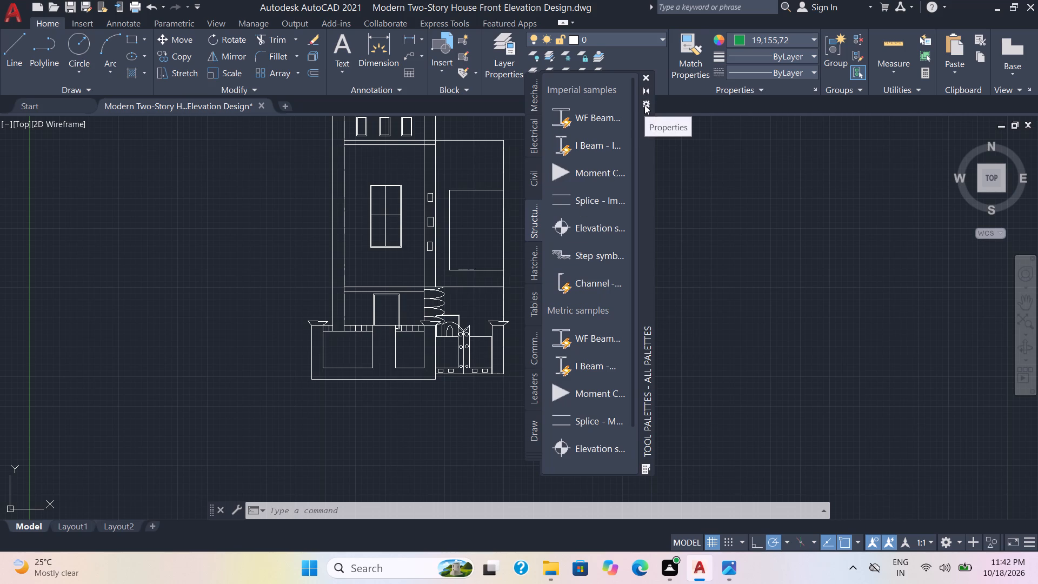
scroll(642, 110, "down", 2)
scroll(587, 295, "down", 4)
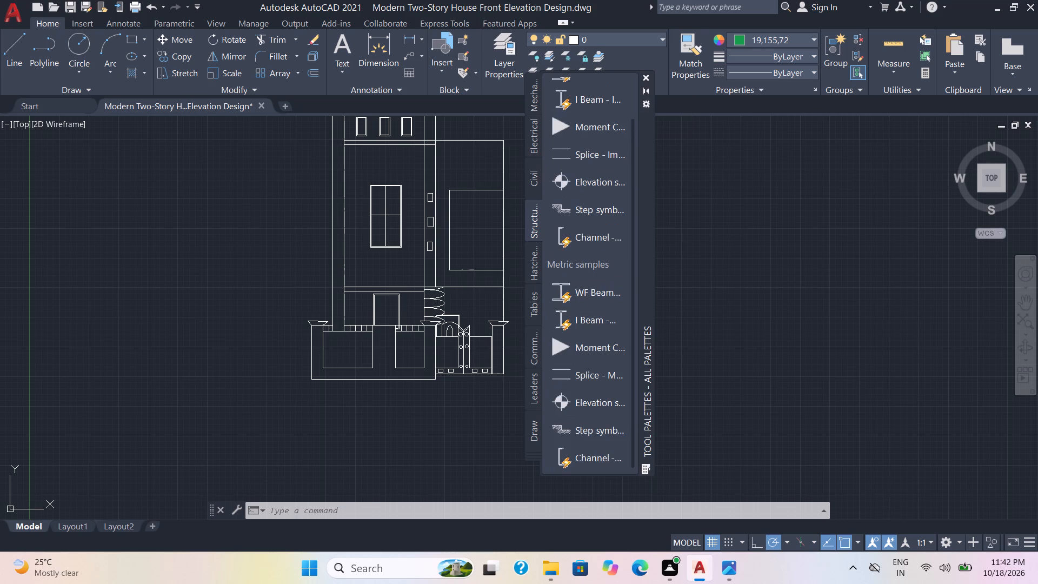
scroll(585, 302, "down", 3)
scroll(585, 302, "up", 8)
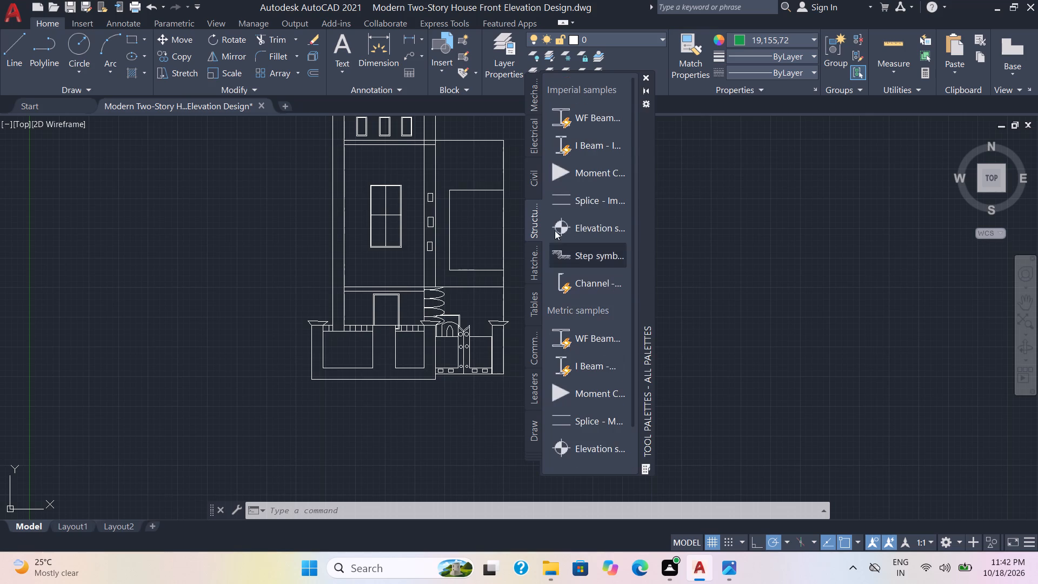
Look again through the Civil, Hatches and Fills, Tables, Command Tool Samples, Leaders and Draw palettes for a usable landscaping item.
left_click(535, 183)
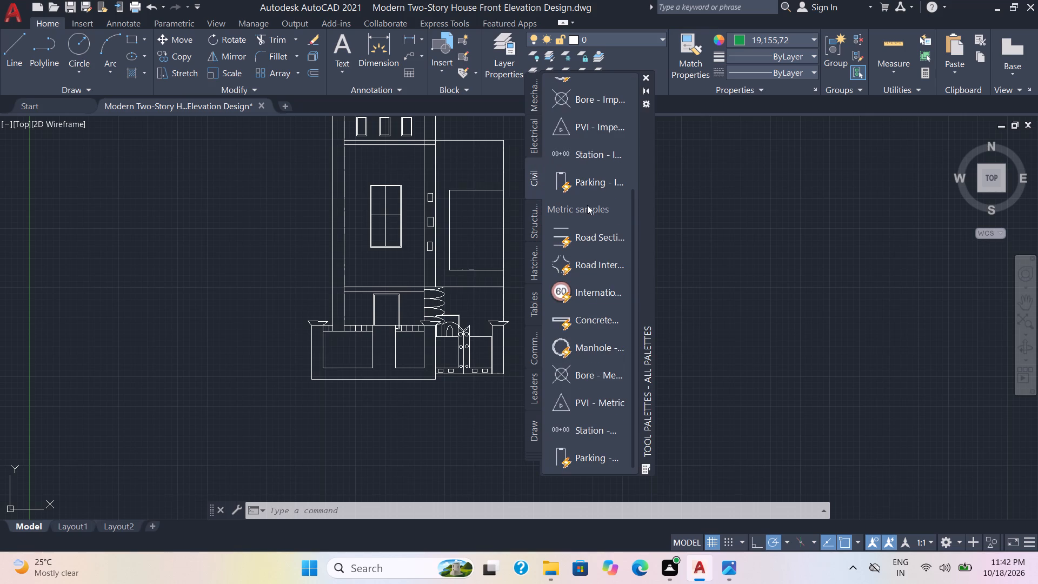
scroll(588, 205, "down", 5)
left_click(535, 261)
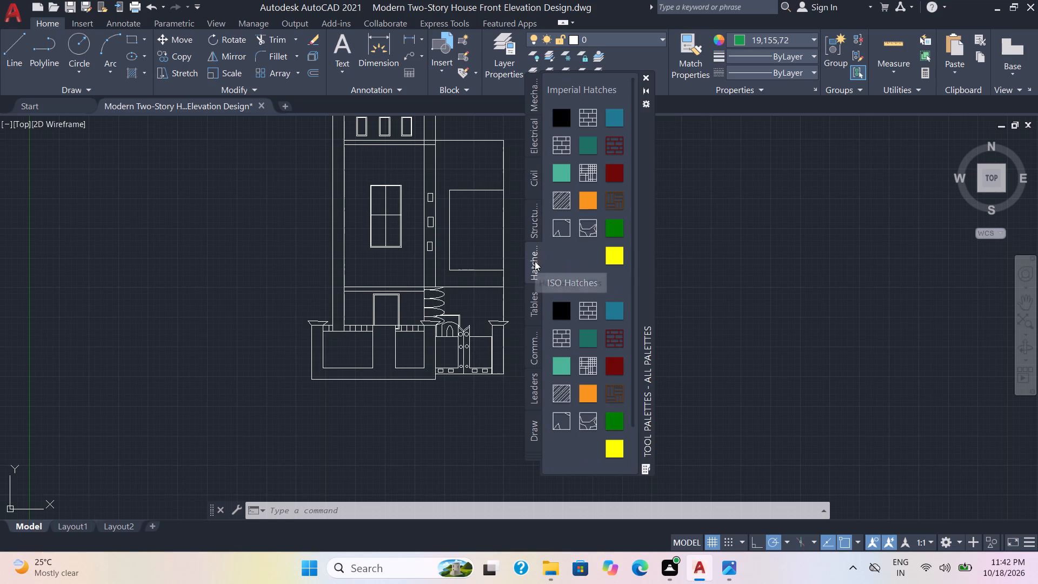
left_click(535, 293)
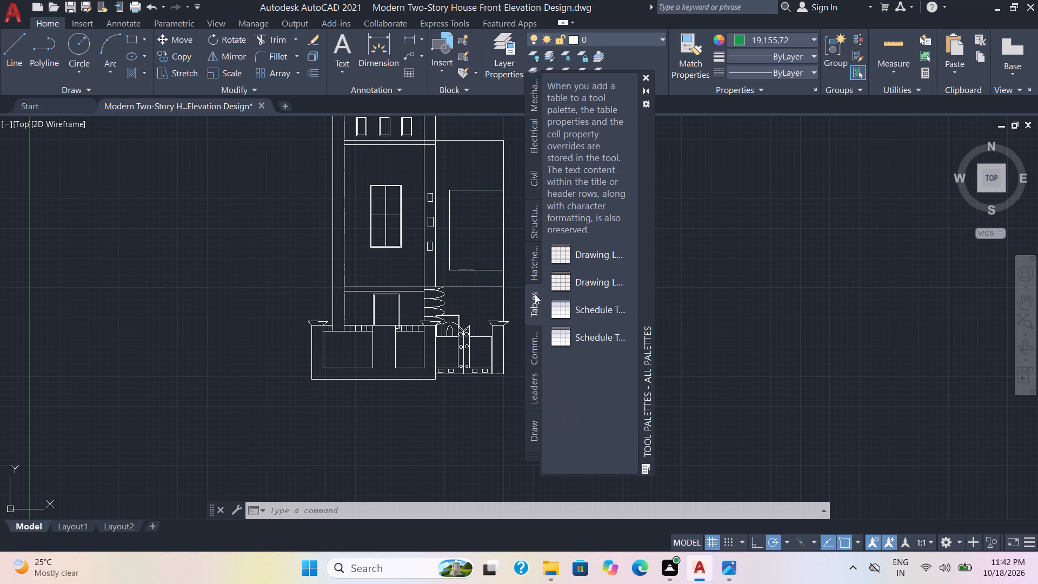
left_click(532, 331)
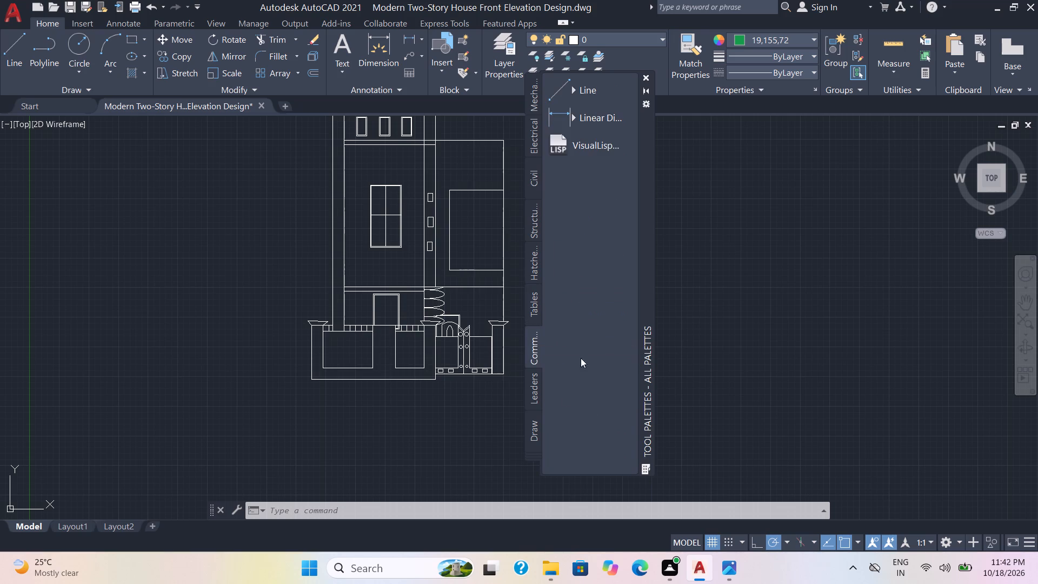
left_click(533, 394)
scroll(537, 395, "down", 3)
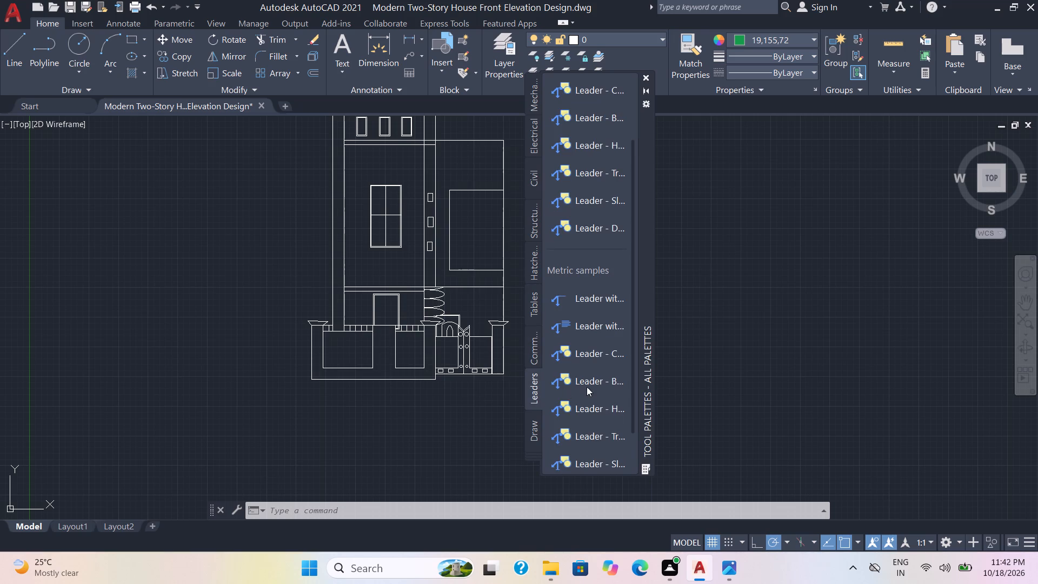
scroll(636, 379, "down", 4)
left_click(537, 446)
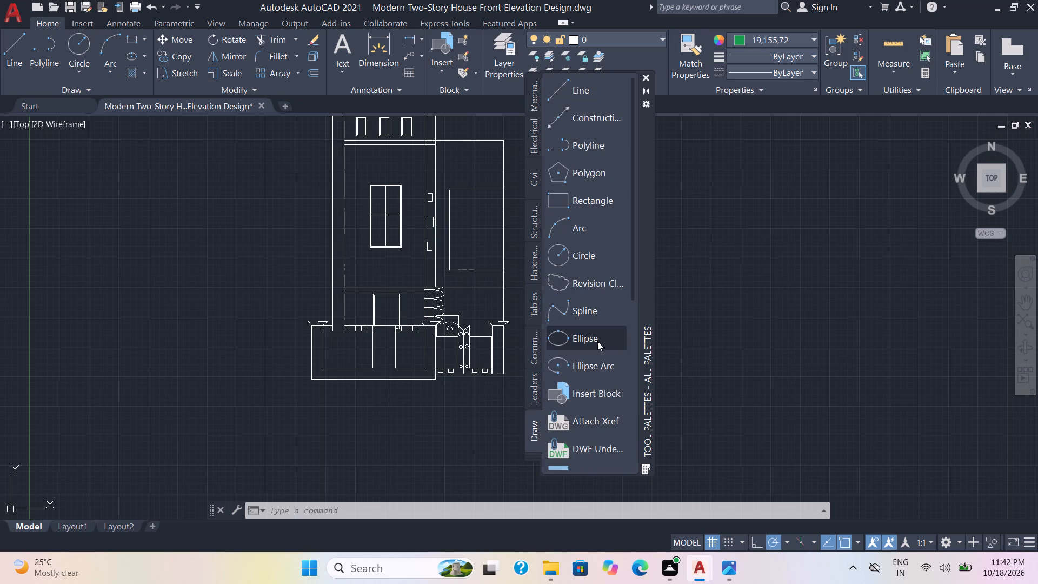
scroll(597, 324, "down", 5)
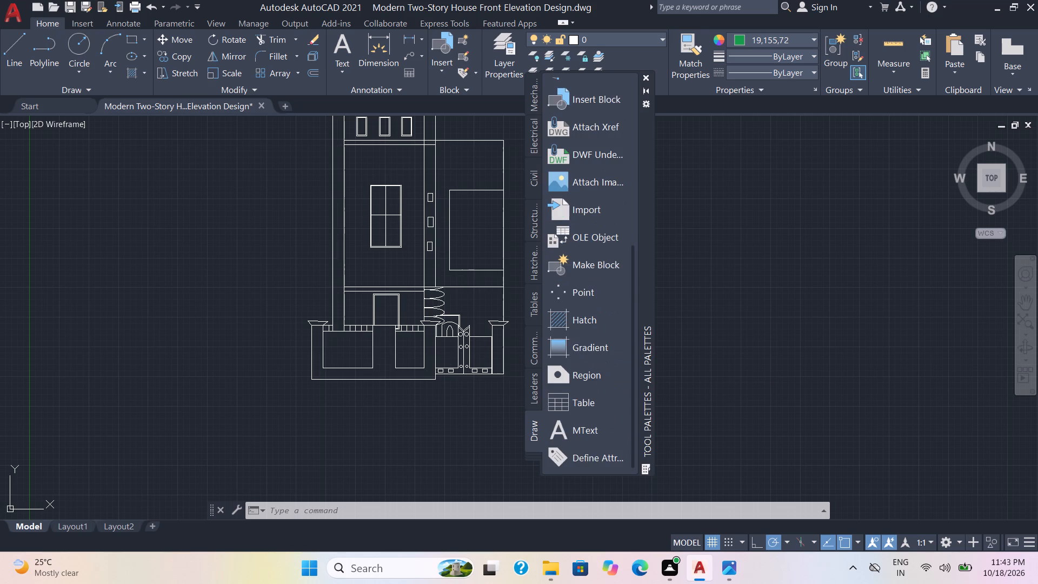
scroll(590, 332, "down", 3)
scroll(582, 338, "up", 4)
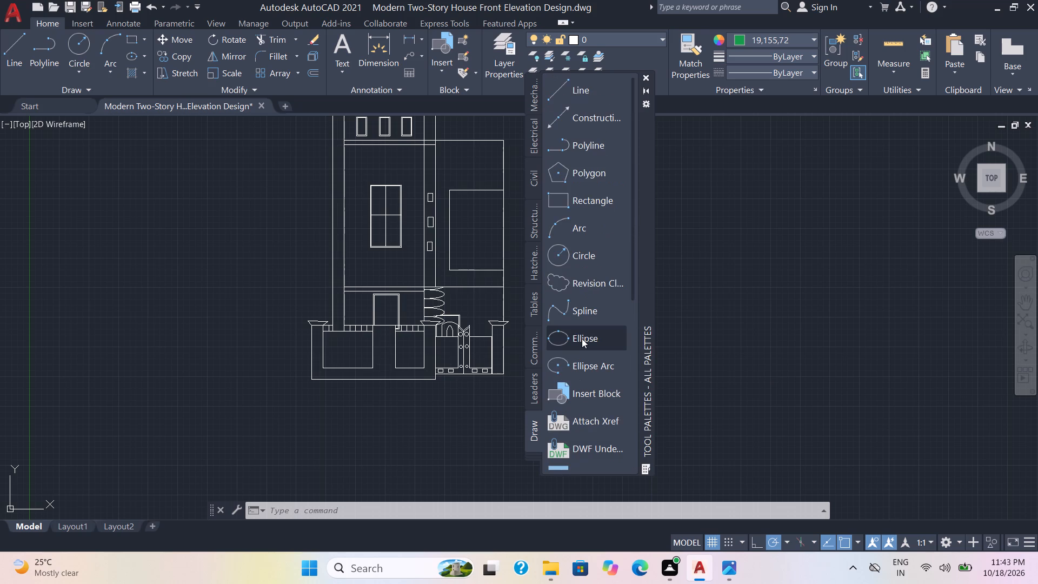
scroll(582, 339, "up", 4)
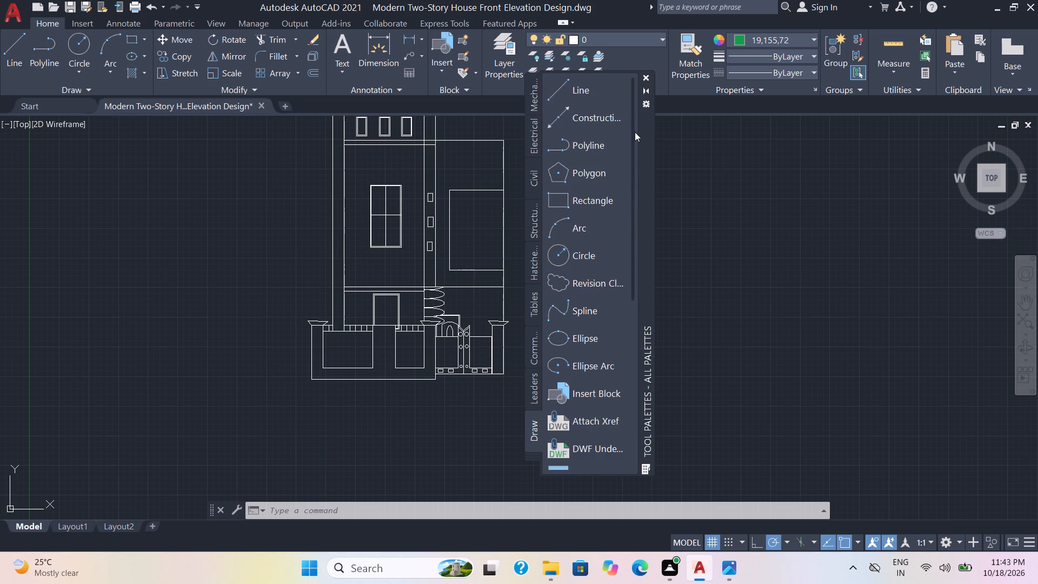
Recheck the Mechanical, Electrical and Civil sample blocks for a tree or landscaping symbol.
left_click(535, 106)
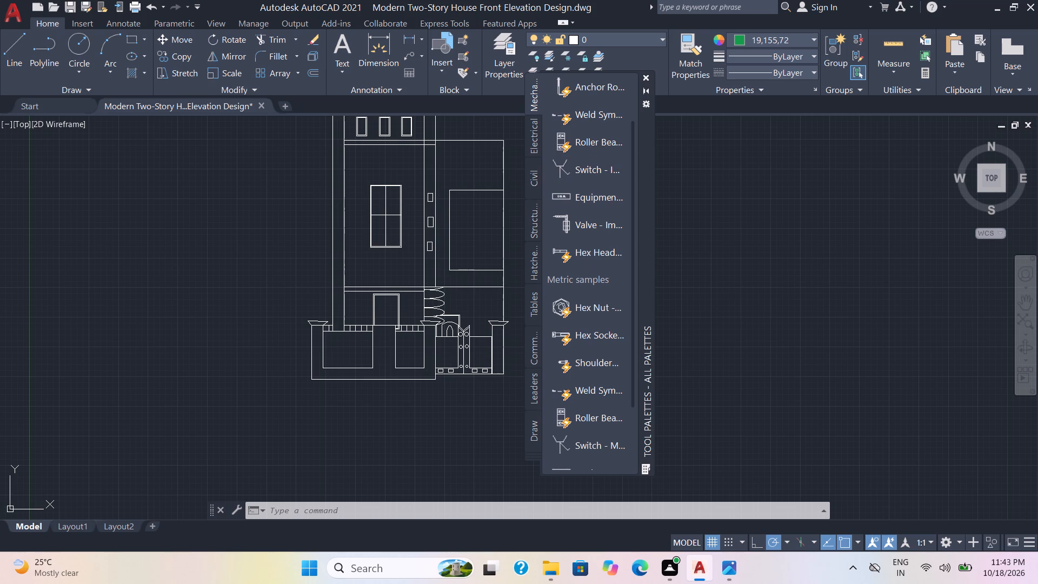
scroll(587, 308, "down", 4)
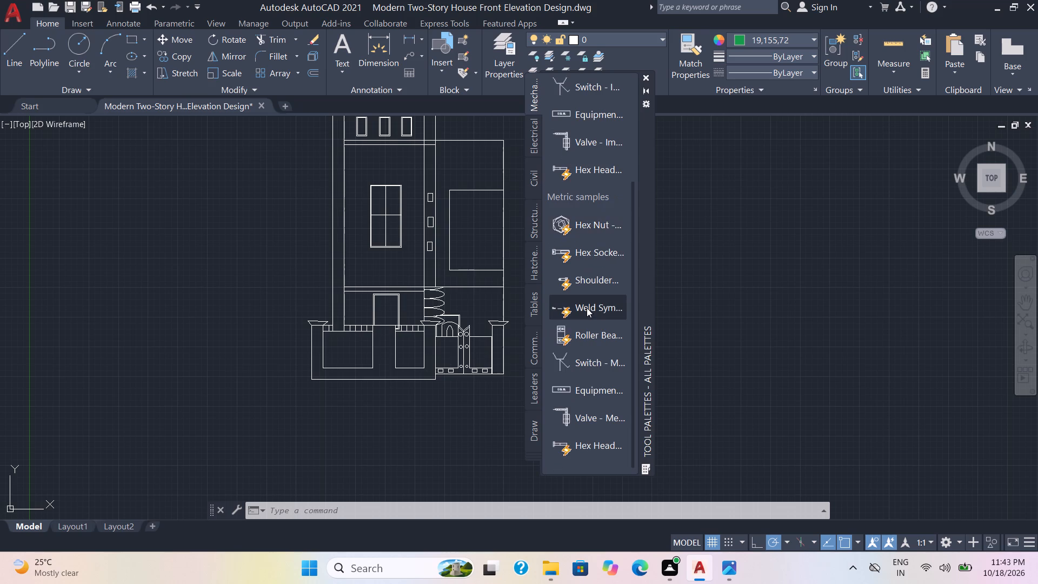
left_click(536, 141)
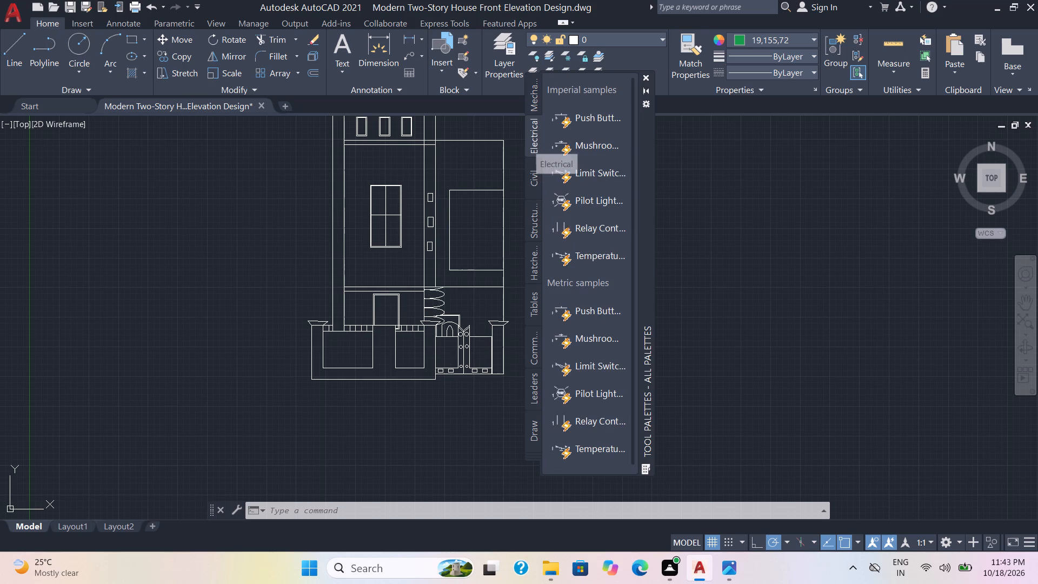
scroll(609, 315, "down", 2)
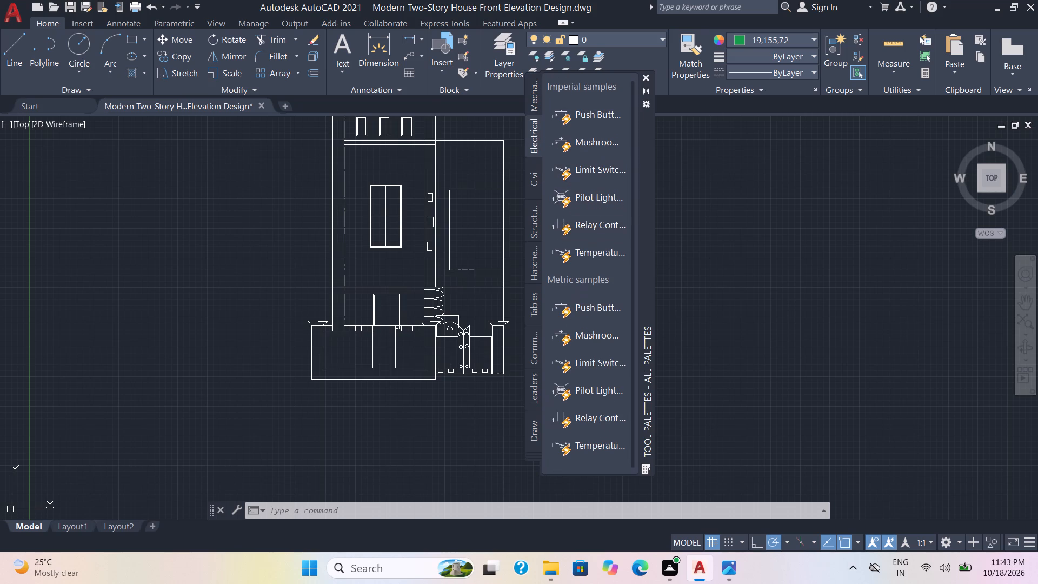
scroll(609, 319, "down", 2)
left_click(538, 180)
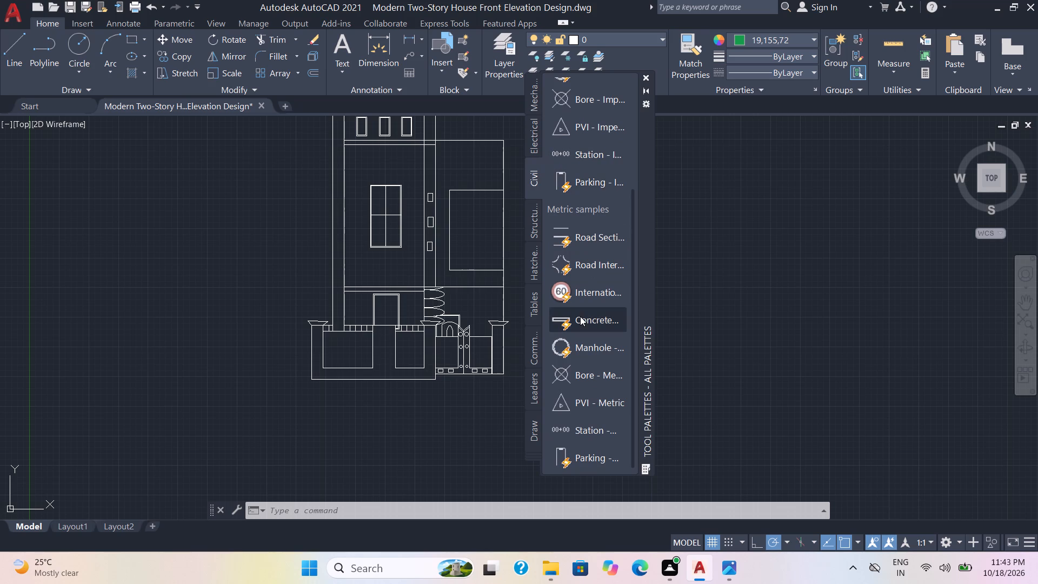
scroll(589, 294, "up", 4)
scroll(588, 295, "down", 9)
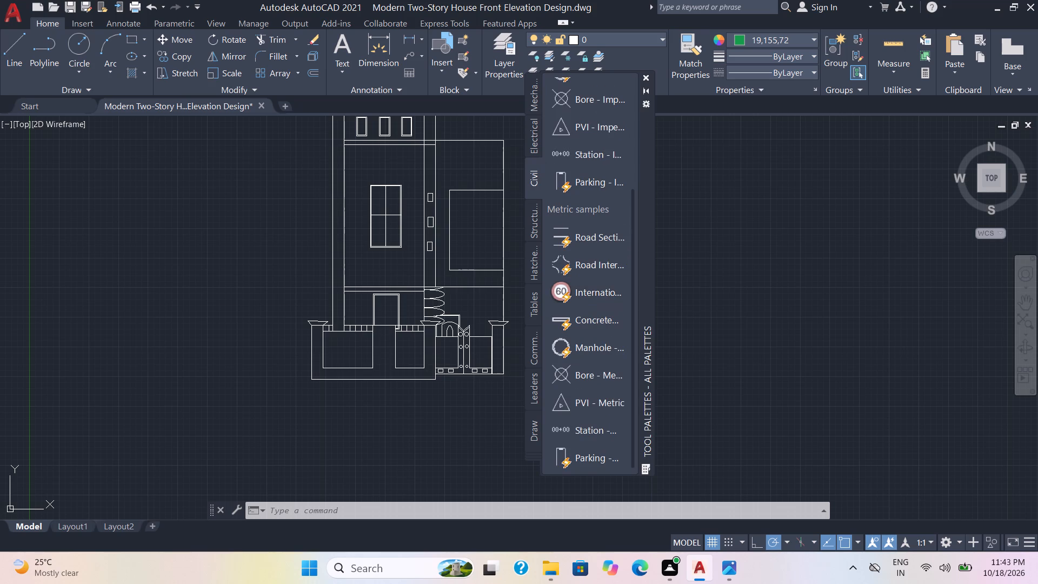
Recheck the Structural, Hatches and Fills, Tables, Command Tool Samples, Leaders and Draw palettes for a landscaping item, and close the Tool Palettes.
left_click(537, 231)
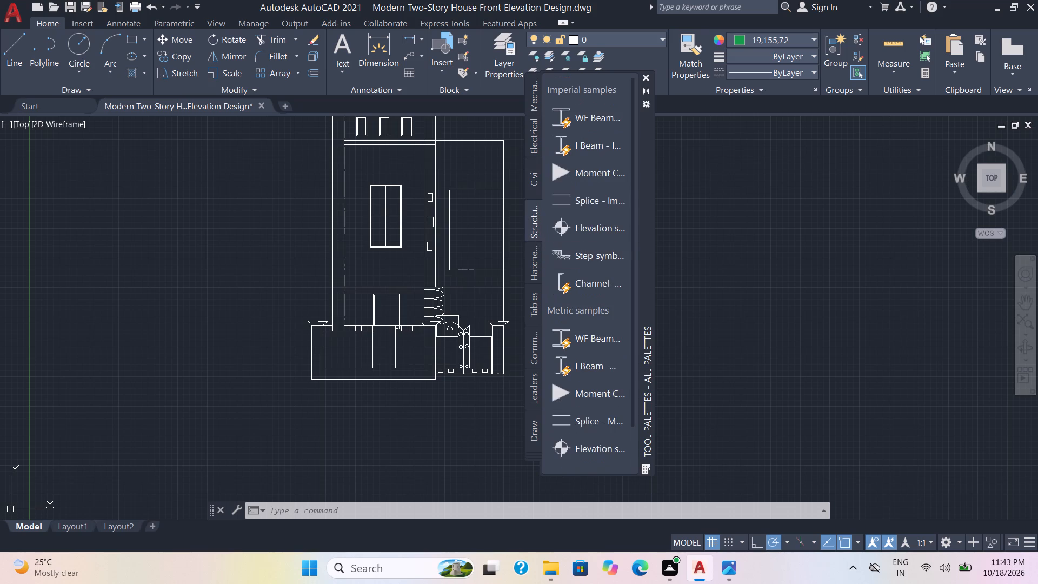
scroll(591, 278, "down", 3)
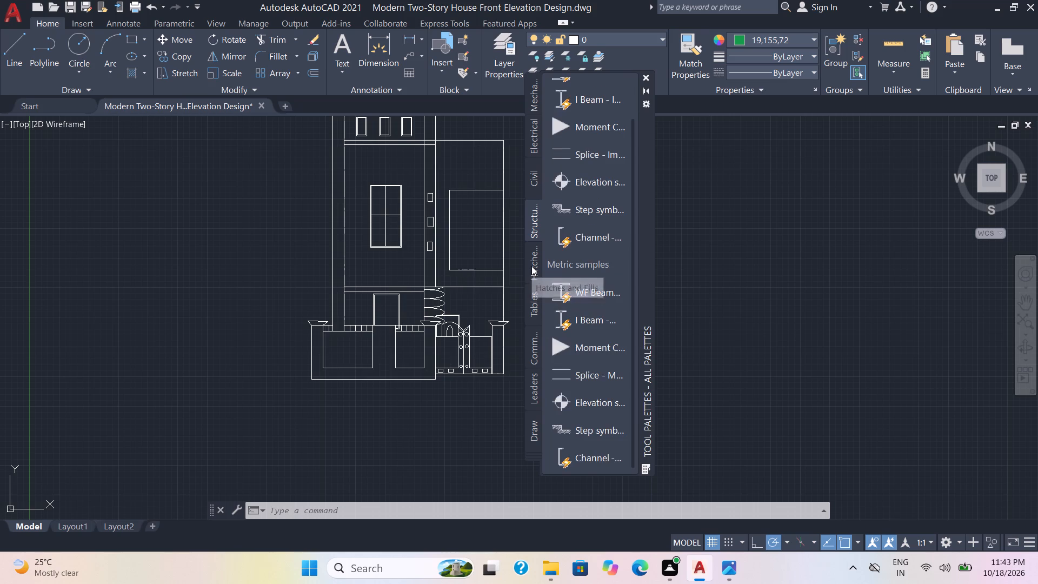
left_click(531, 266)
scroll(569, 294, "down", 3)
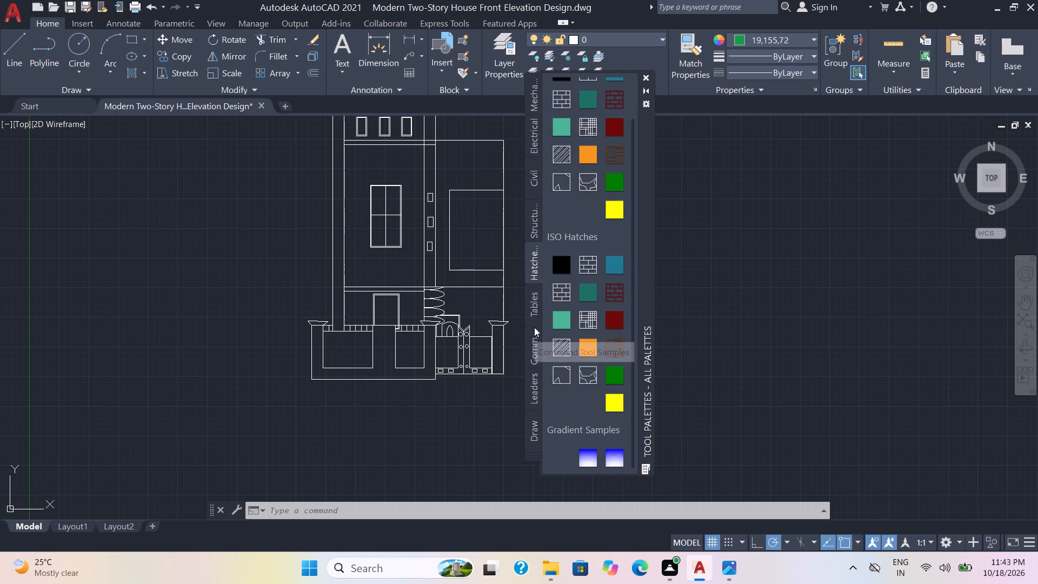
left_click(536, 310)
scroll(568, 333, "down", 3)
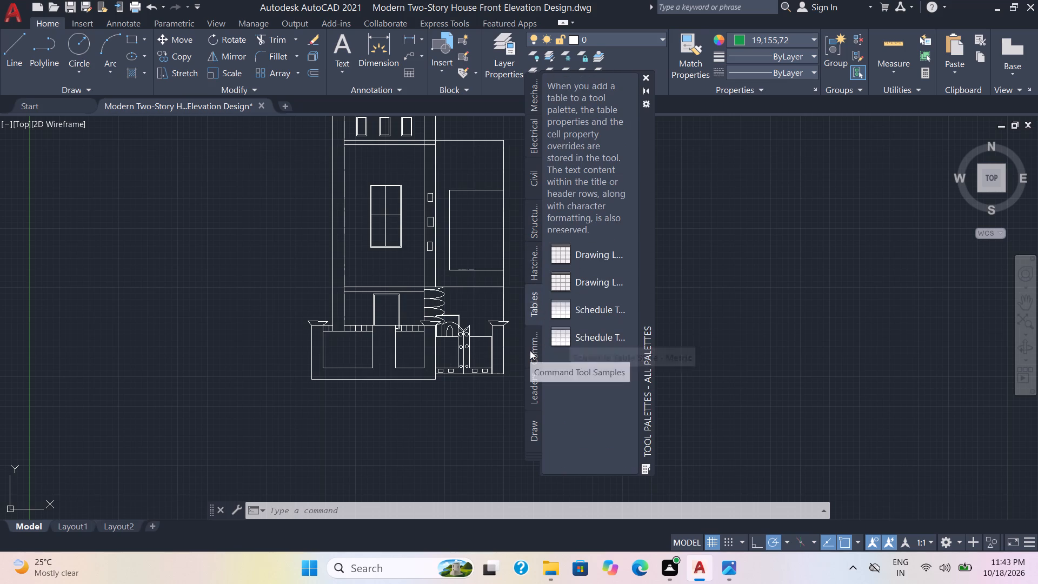
left_click(530, 351)
left_click(534, 393)
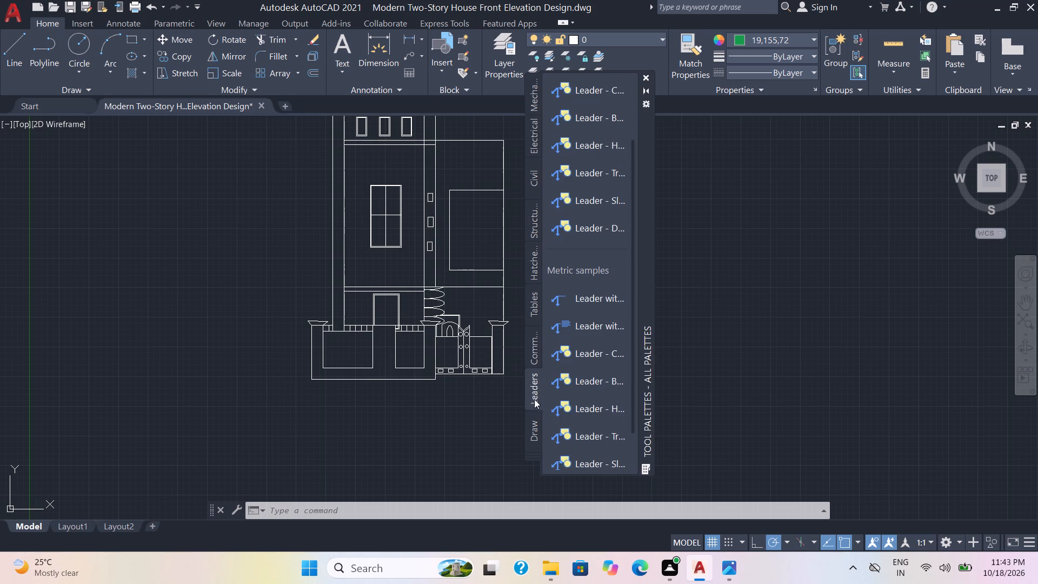
scroll(572, 399, "down", 4)
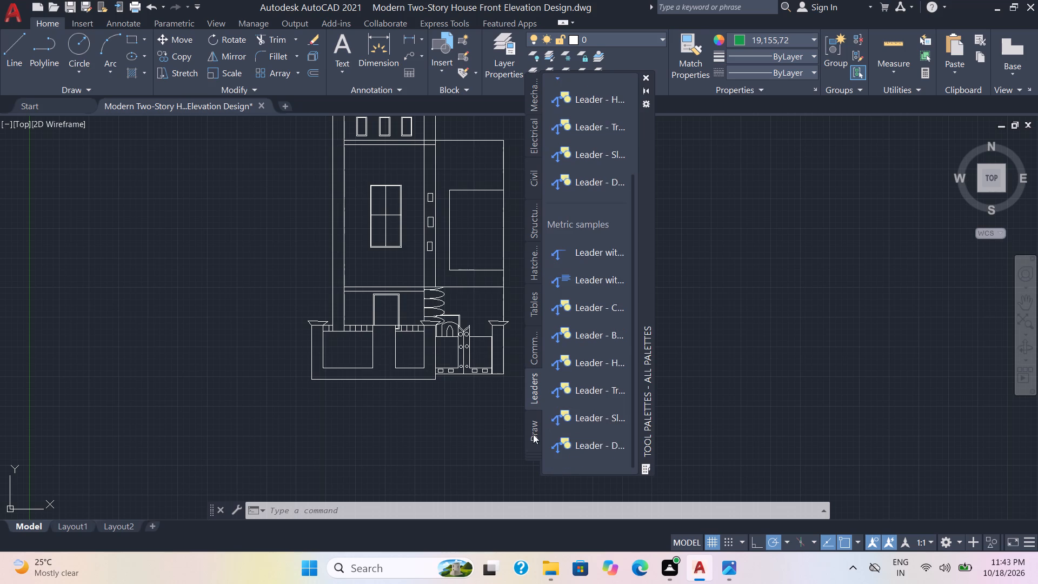
left_click(533, 434)
scroll(573, 406, "down", 5)
scroll(580, 375, "up", 6)
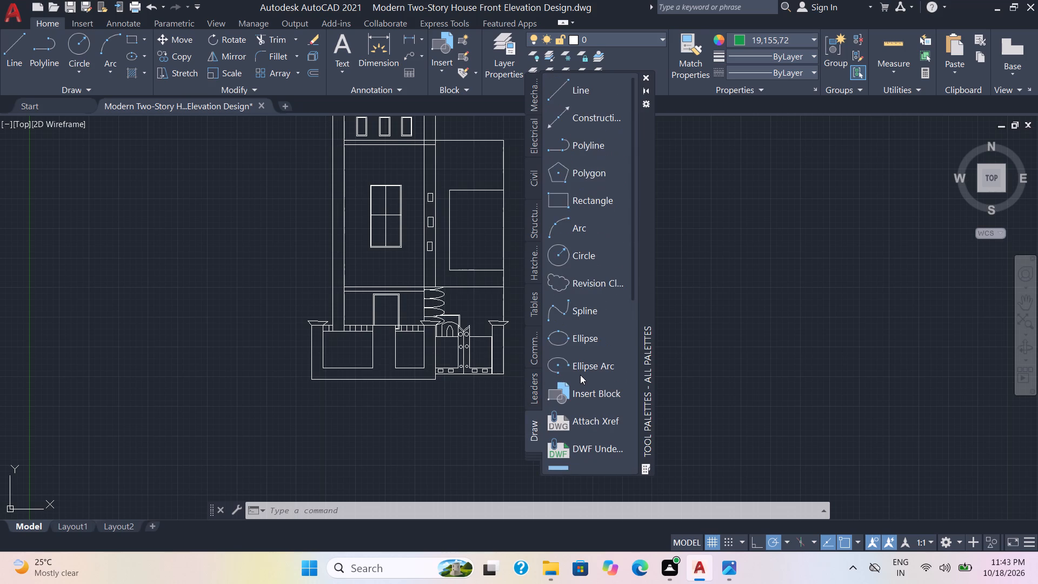
scroll(580, 375, "up", 5)
left_click(648, 79)
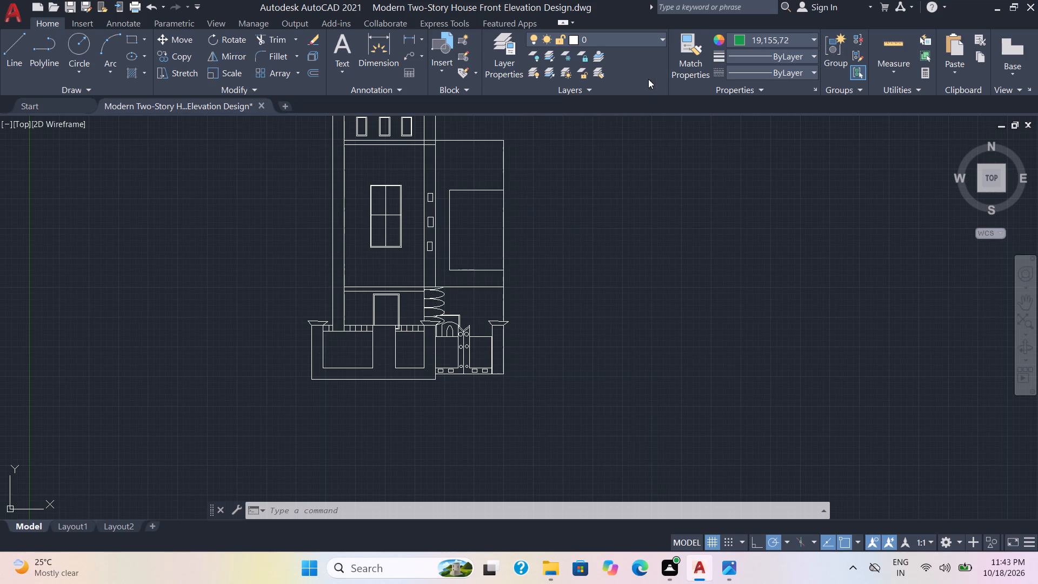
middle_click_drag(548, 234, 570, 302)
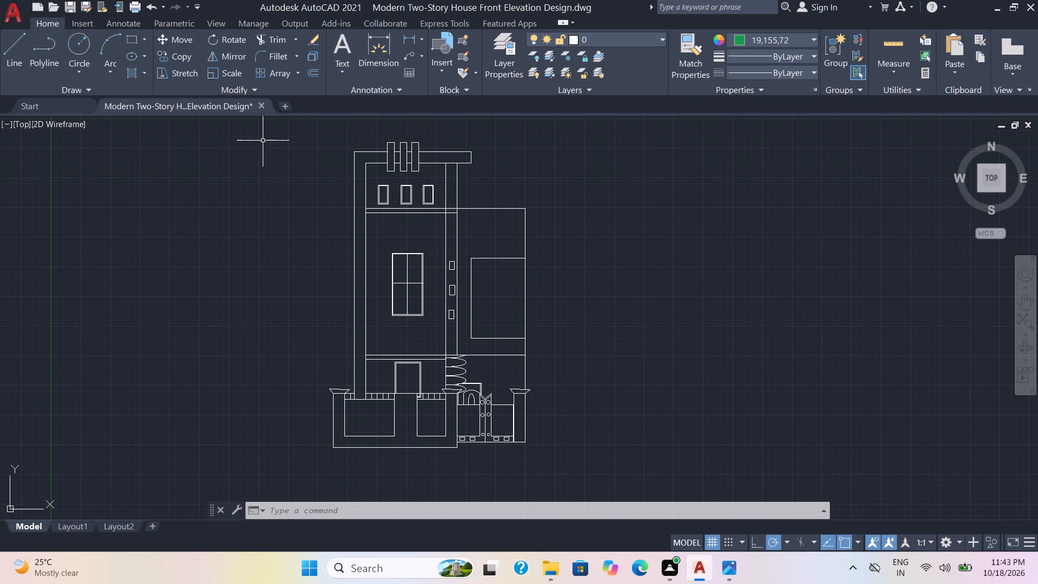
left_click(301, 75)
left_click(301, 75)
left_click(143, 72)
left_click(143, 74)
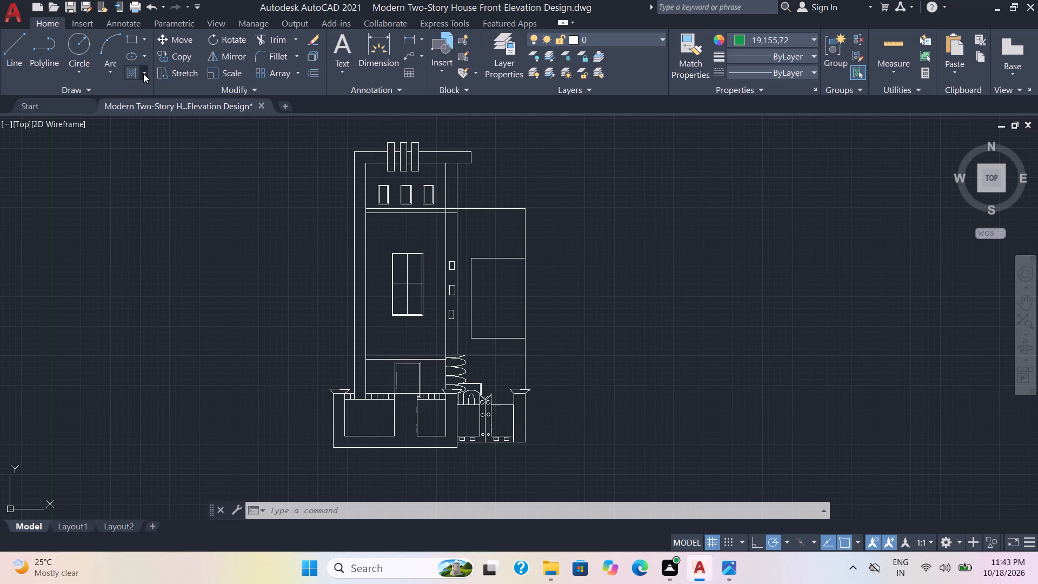
Hatch the upper-storey frame around the large side opening, the tall side column and the roof beam segments in dark blue 18,27,59.
left_click(134, 71)
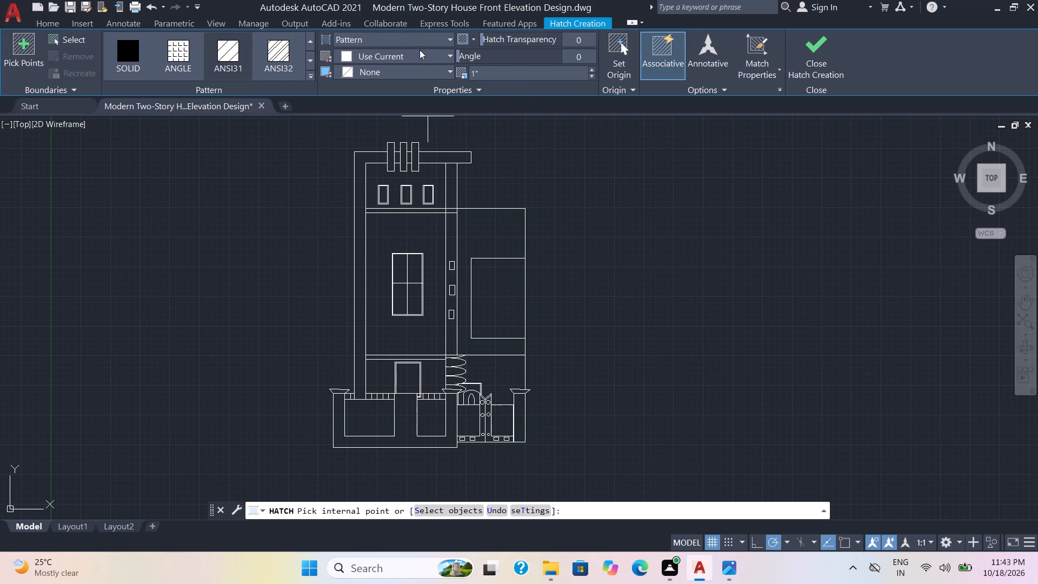
left_click(448, 58)
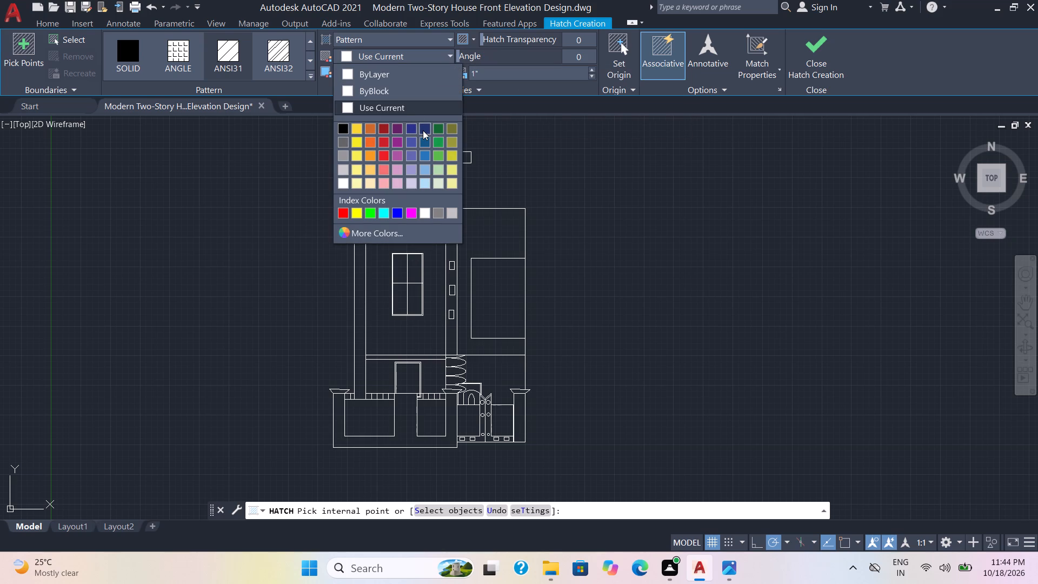
left_click(423, 130)
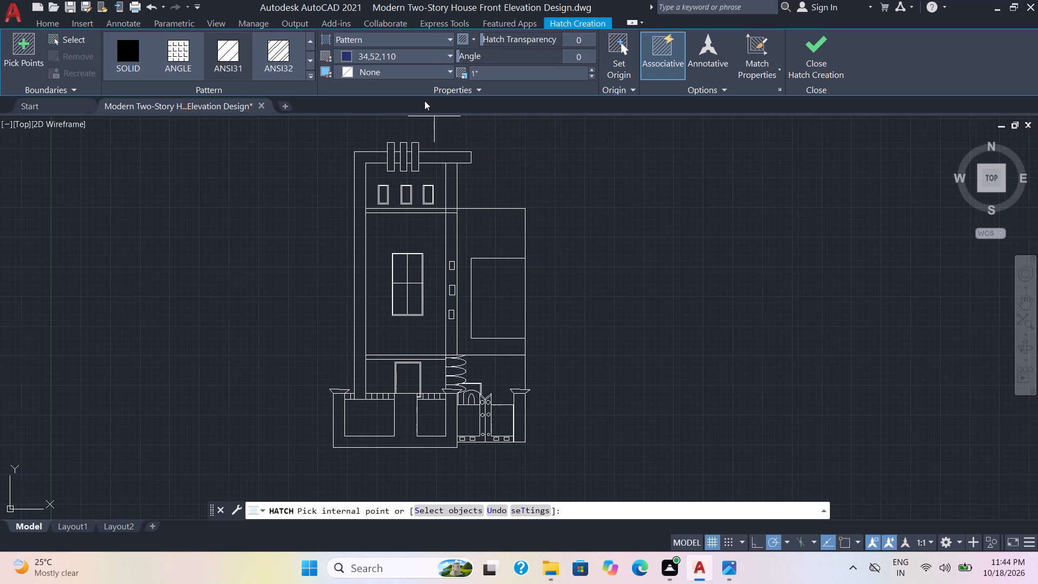
left_click(449, 58)
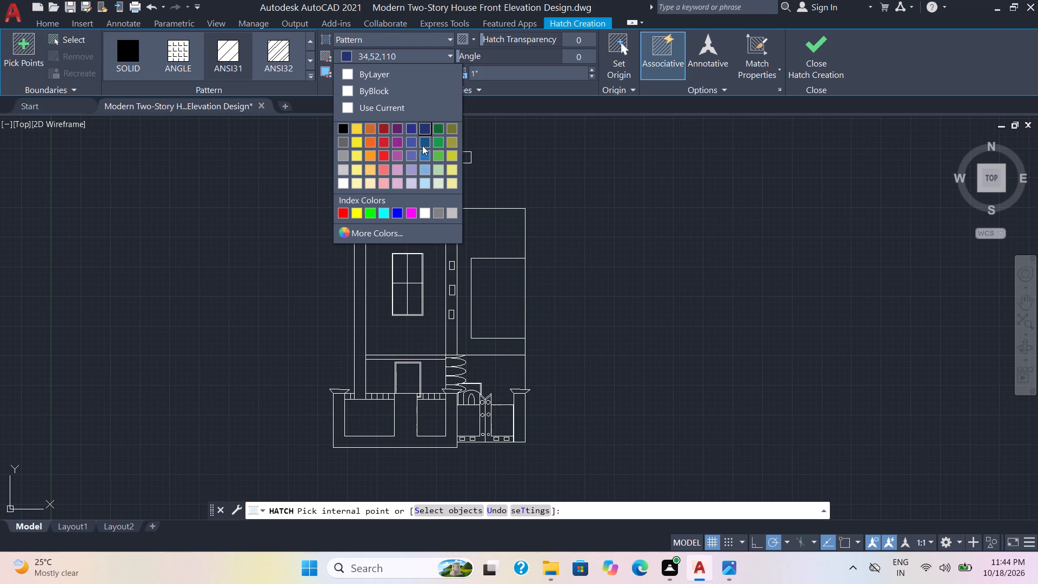
left_click(393, 233)
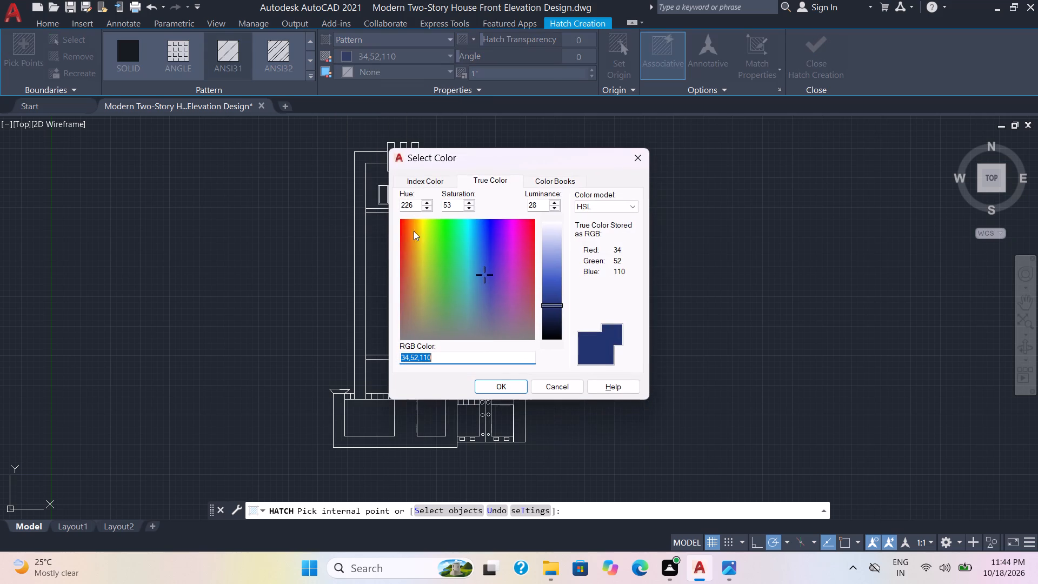
left_click_drag(553, 300, 558, 320)
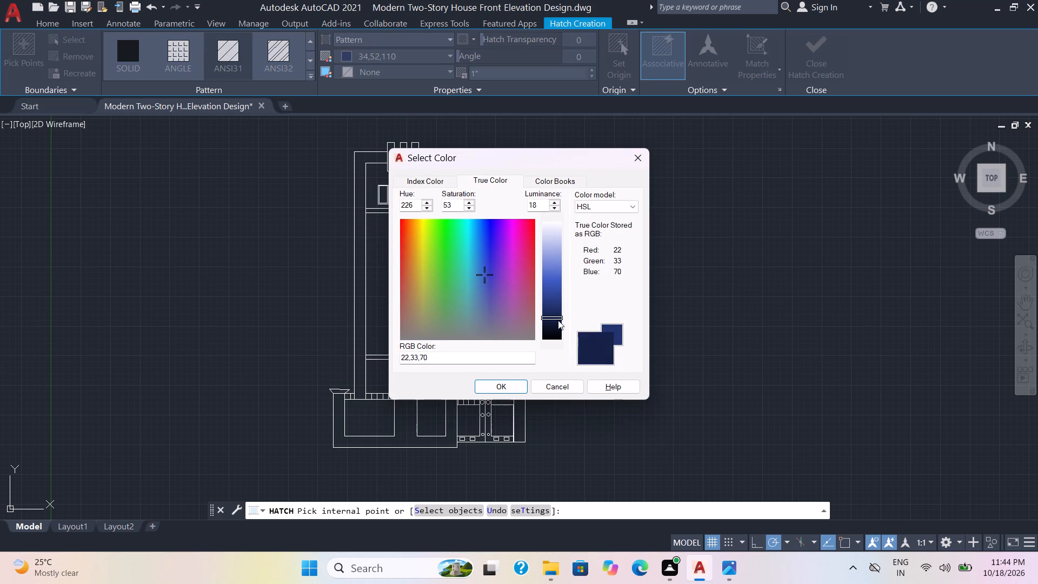
left_click_drag(558, 320, 558, 322)
left_click(506, 387)
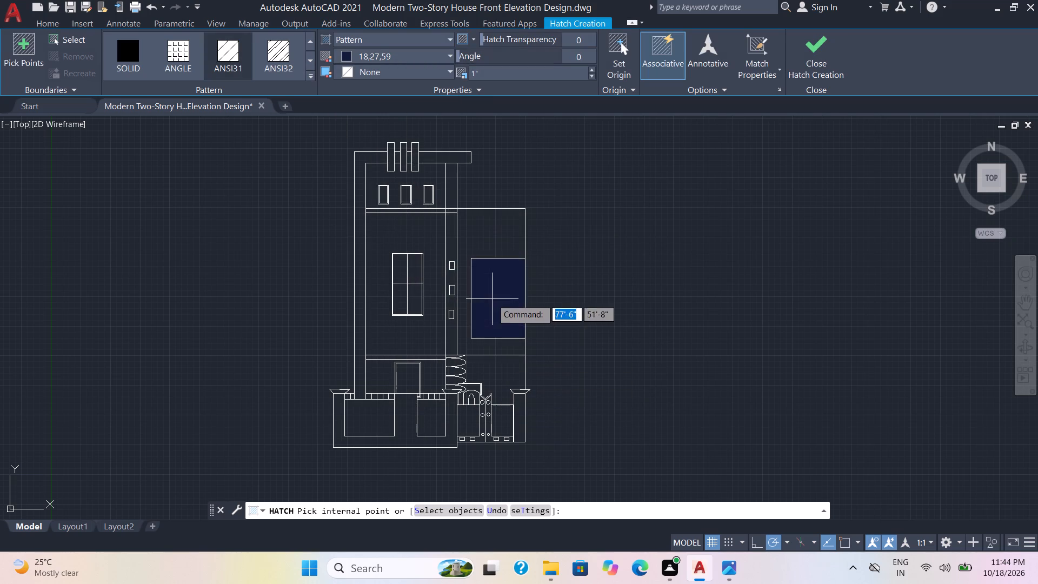
left_click(487, 244)
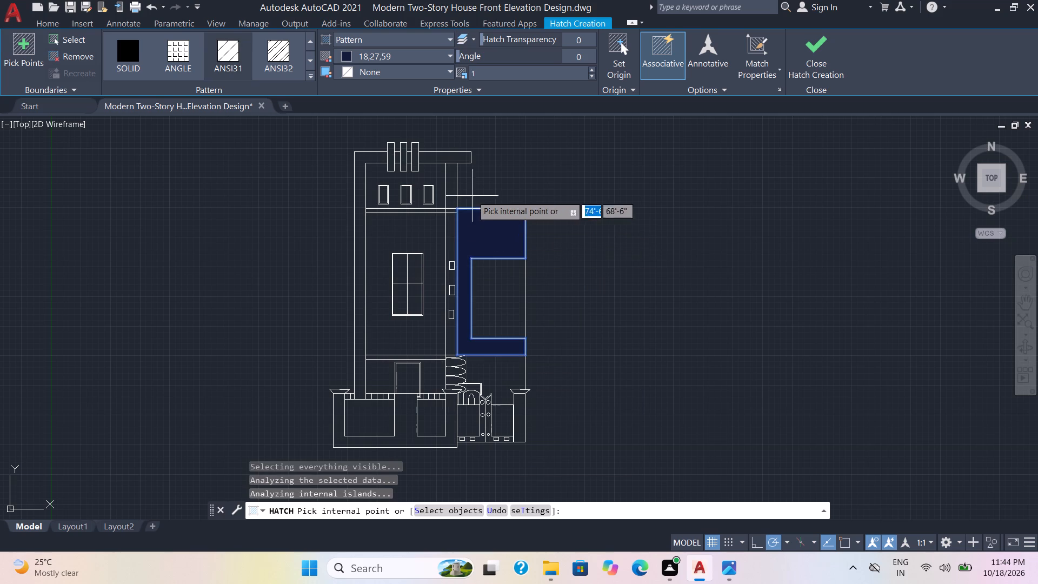
left_click(456, 155)
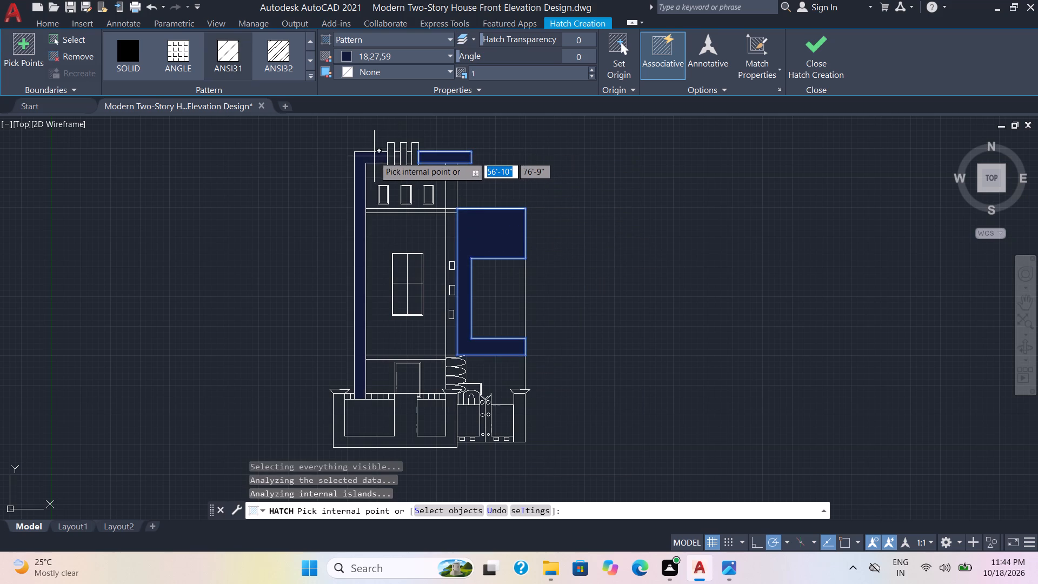
left_click(374, 156)
scroll(383, 163, "up", 3)
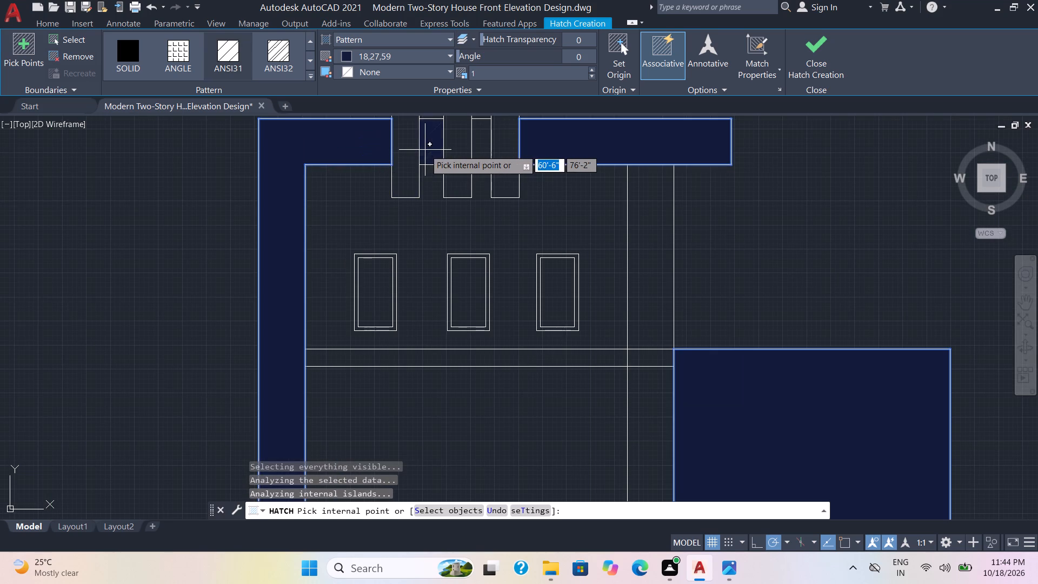
left_click(429, 150)
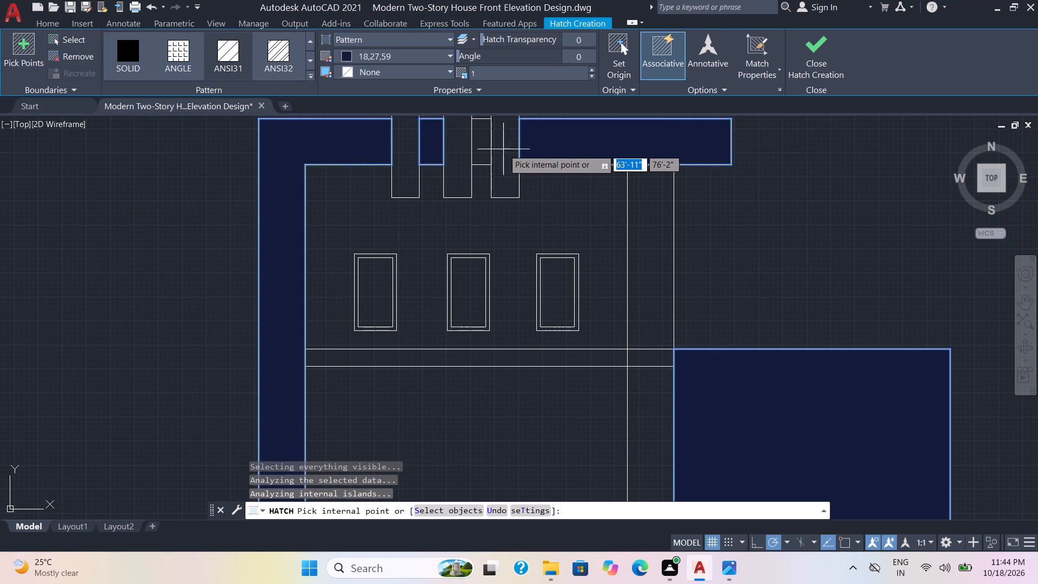
left_click(480, 147)
scroll(493, 156, "down", 3)
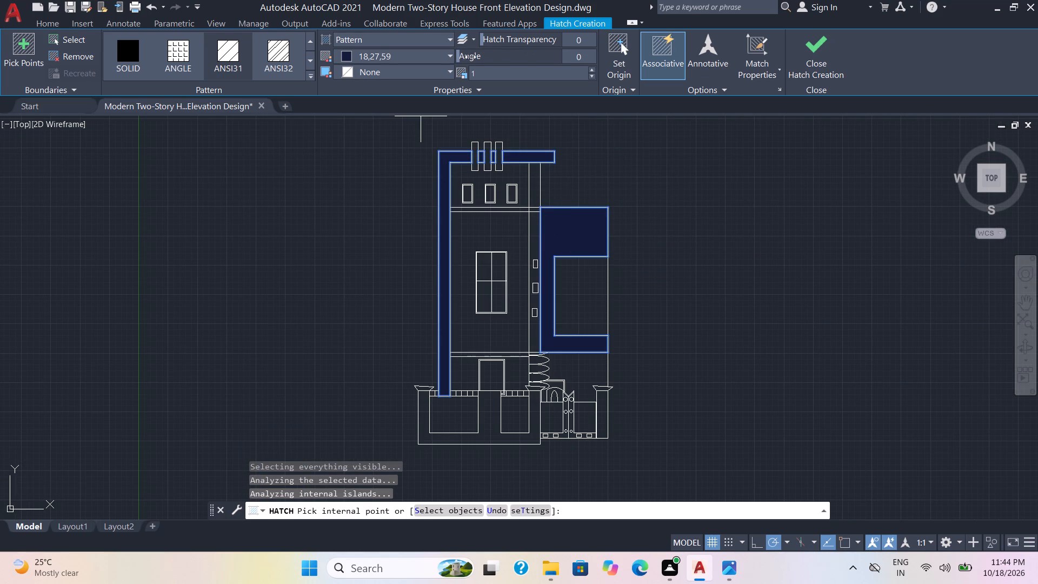
left_click(449, 60)
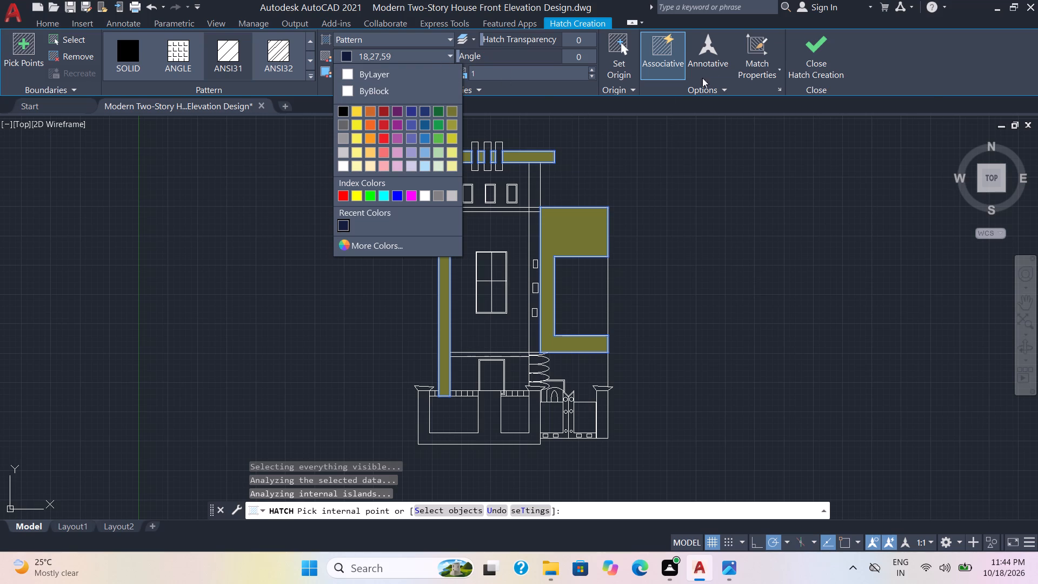
left_click(812, 50)
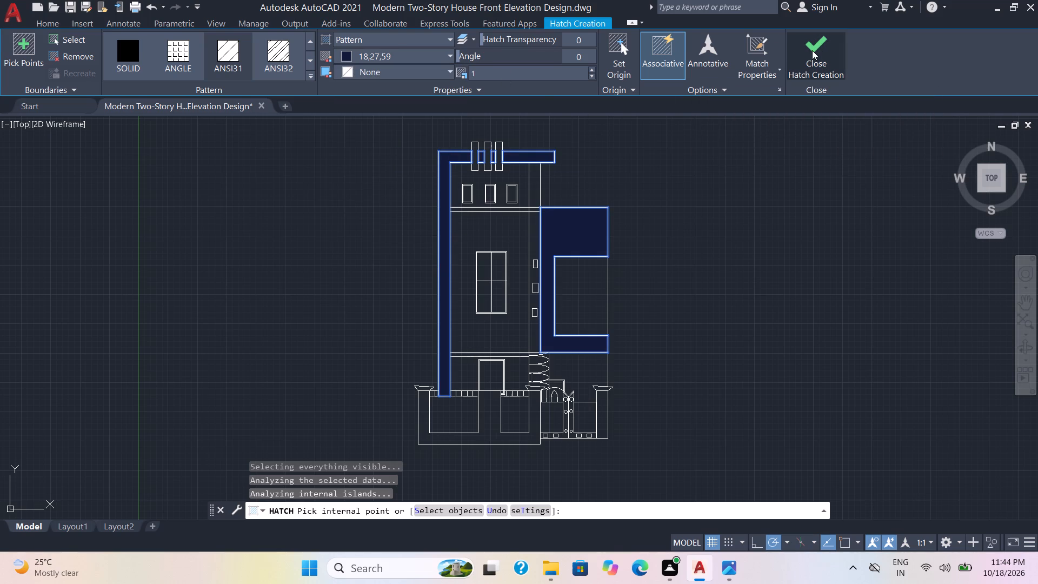
left_click(812, 50)
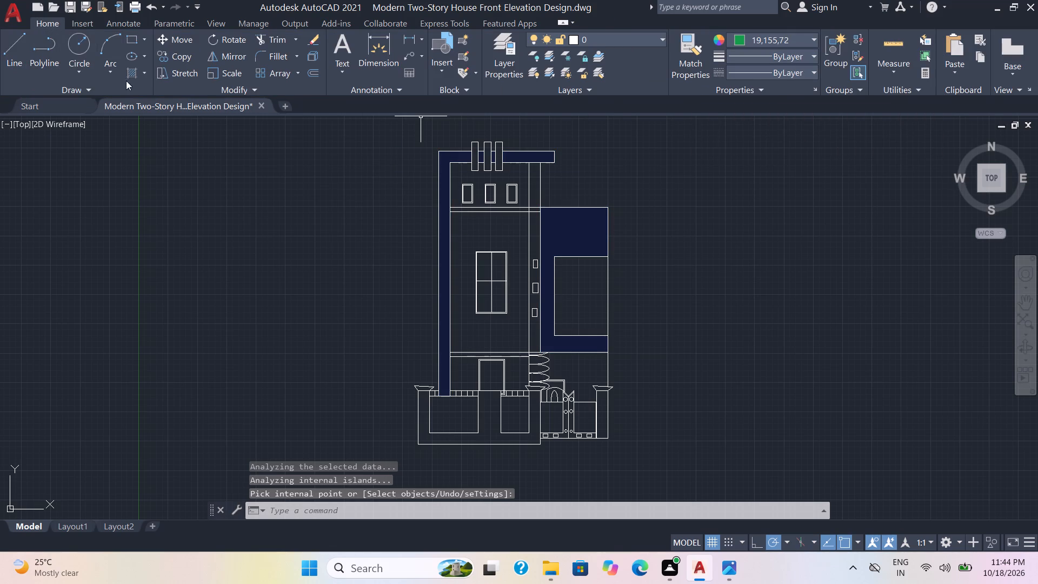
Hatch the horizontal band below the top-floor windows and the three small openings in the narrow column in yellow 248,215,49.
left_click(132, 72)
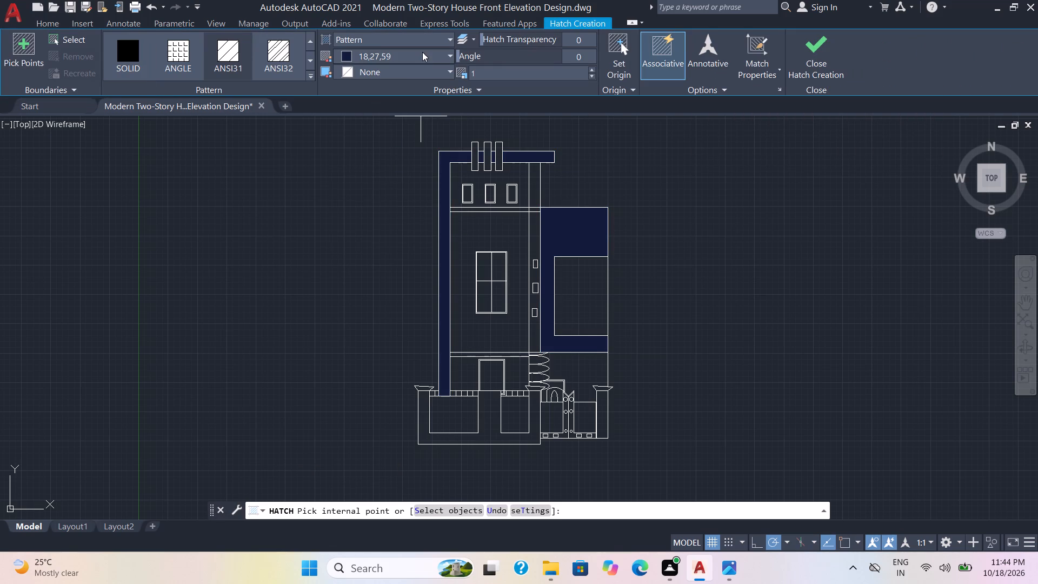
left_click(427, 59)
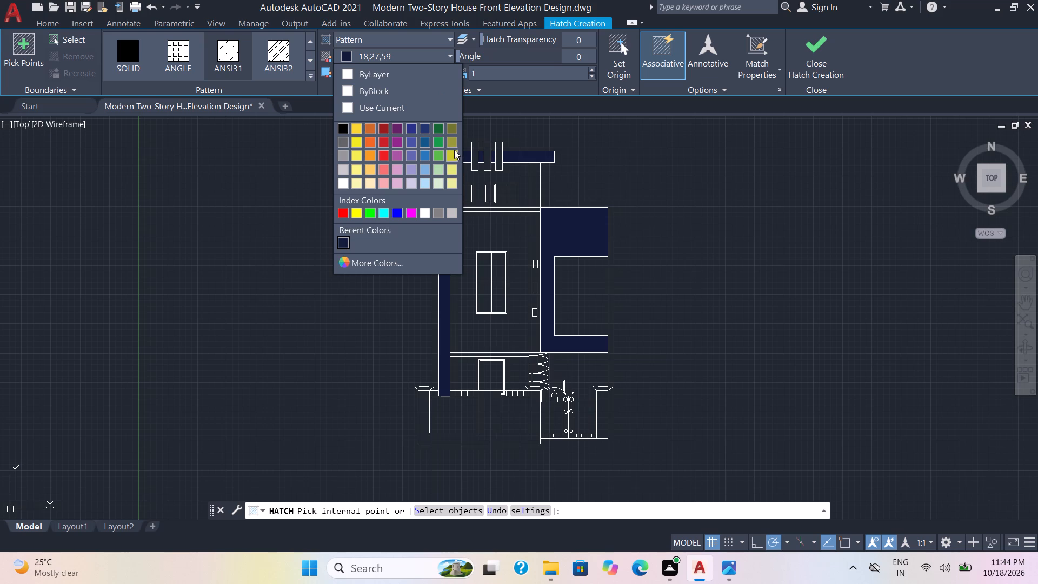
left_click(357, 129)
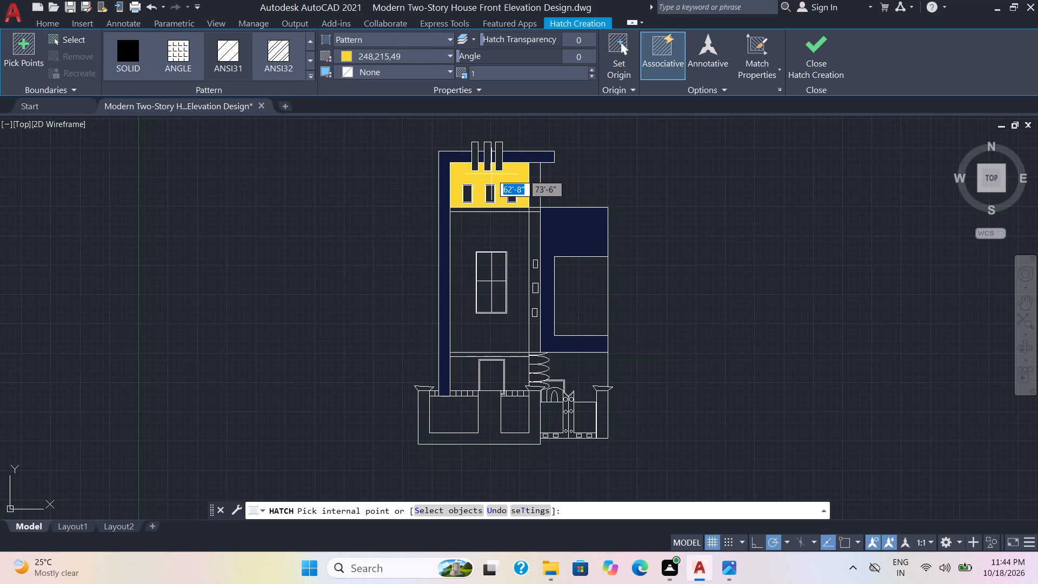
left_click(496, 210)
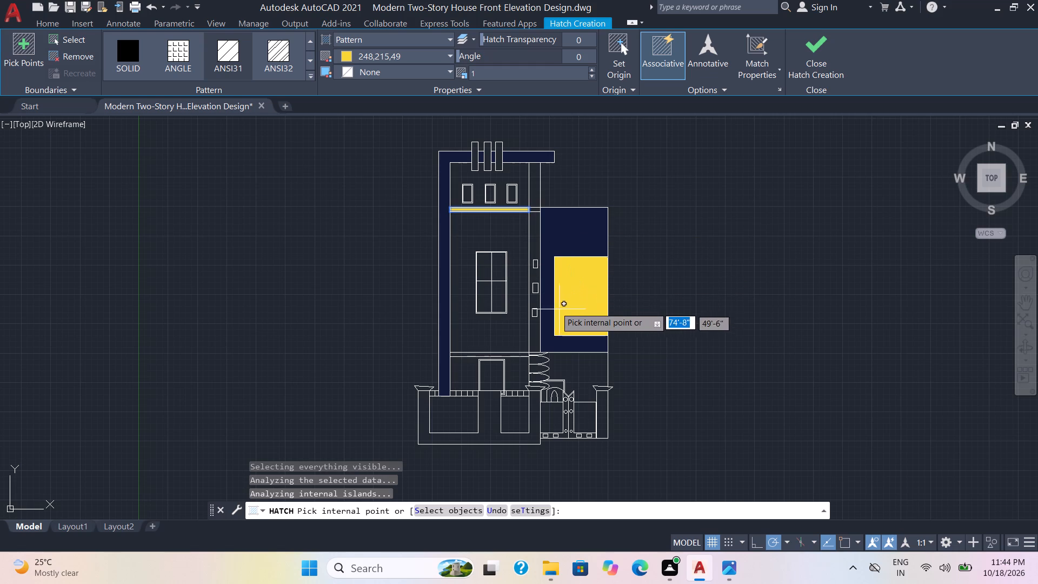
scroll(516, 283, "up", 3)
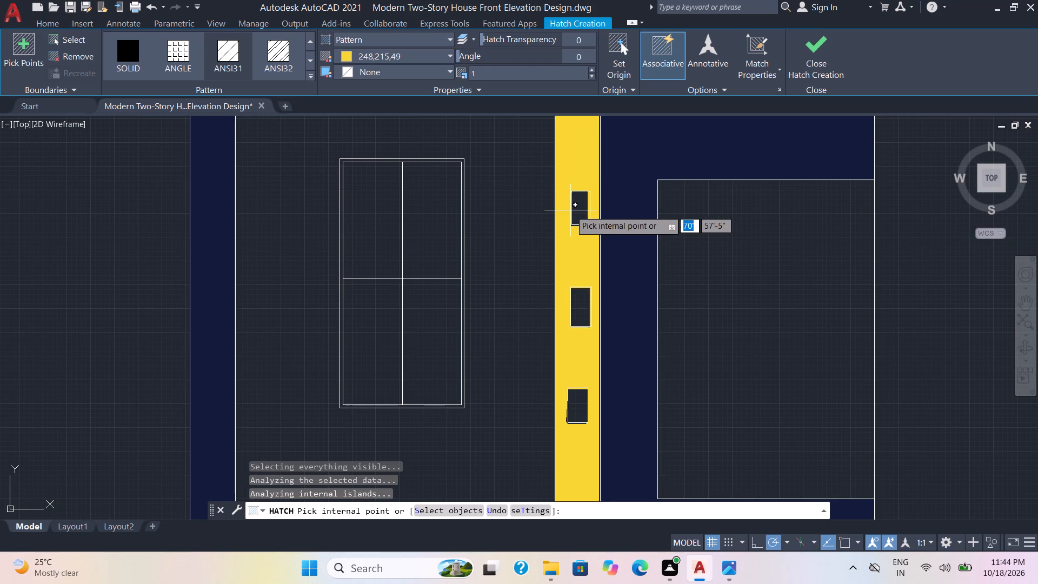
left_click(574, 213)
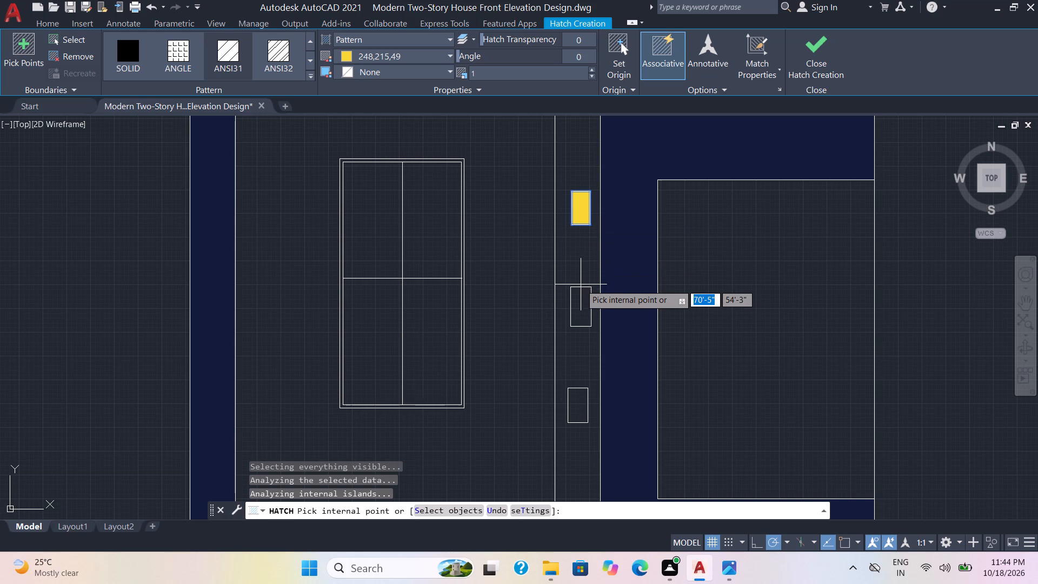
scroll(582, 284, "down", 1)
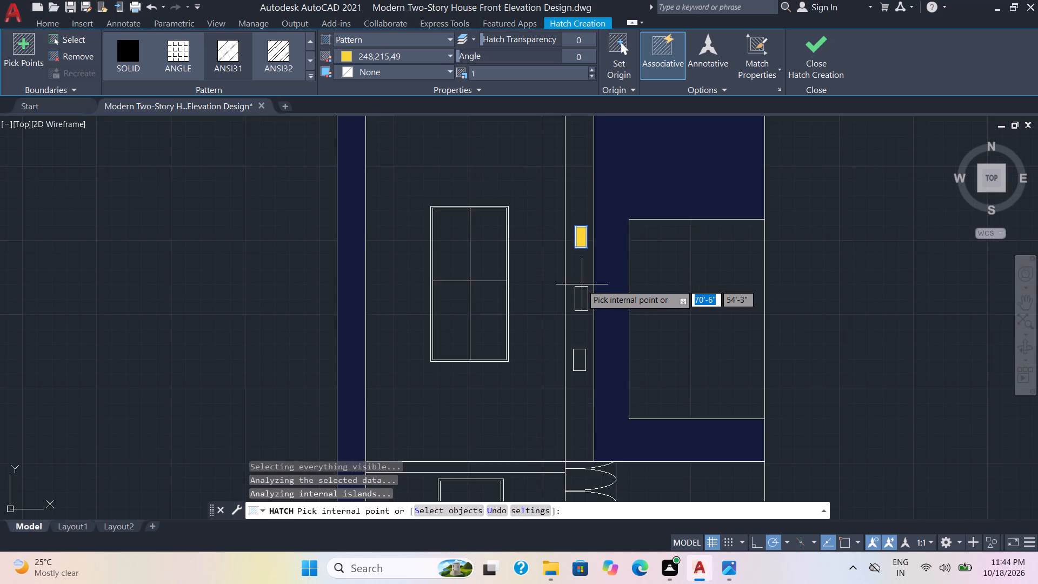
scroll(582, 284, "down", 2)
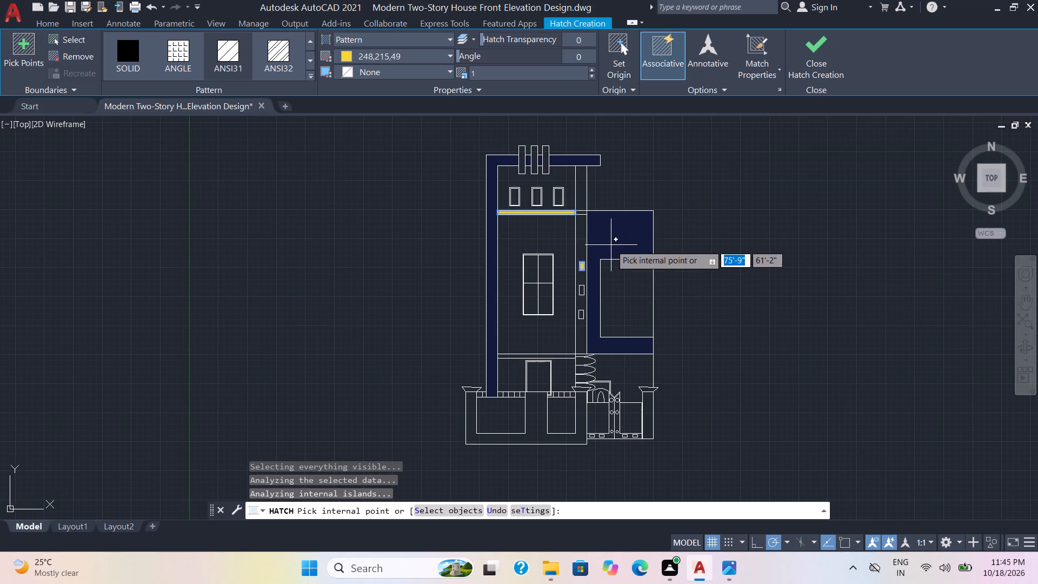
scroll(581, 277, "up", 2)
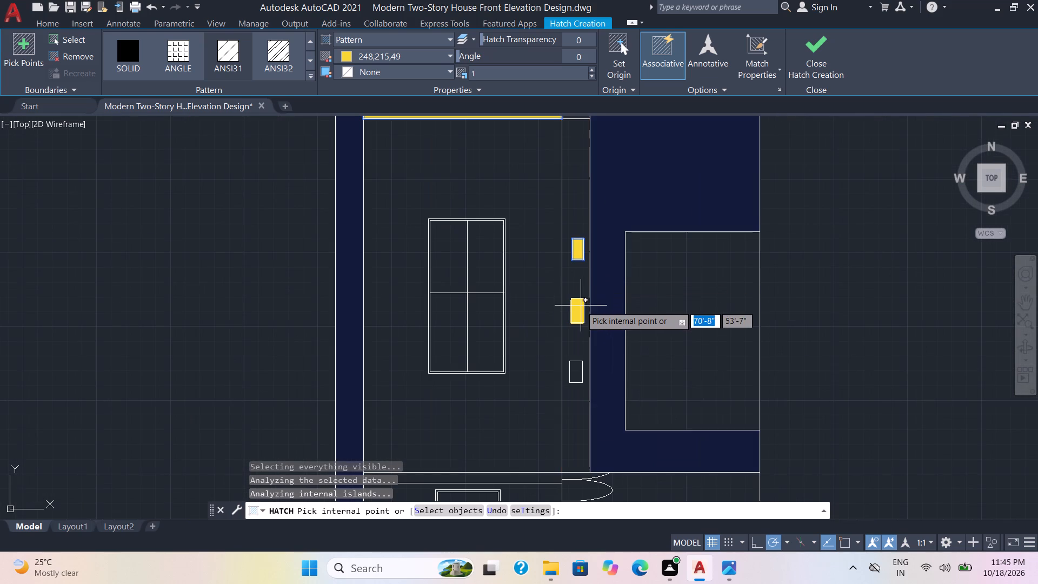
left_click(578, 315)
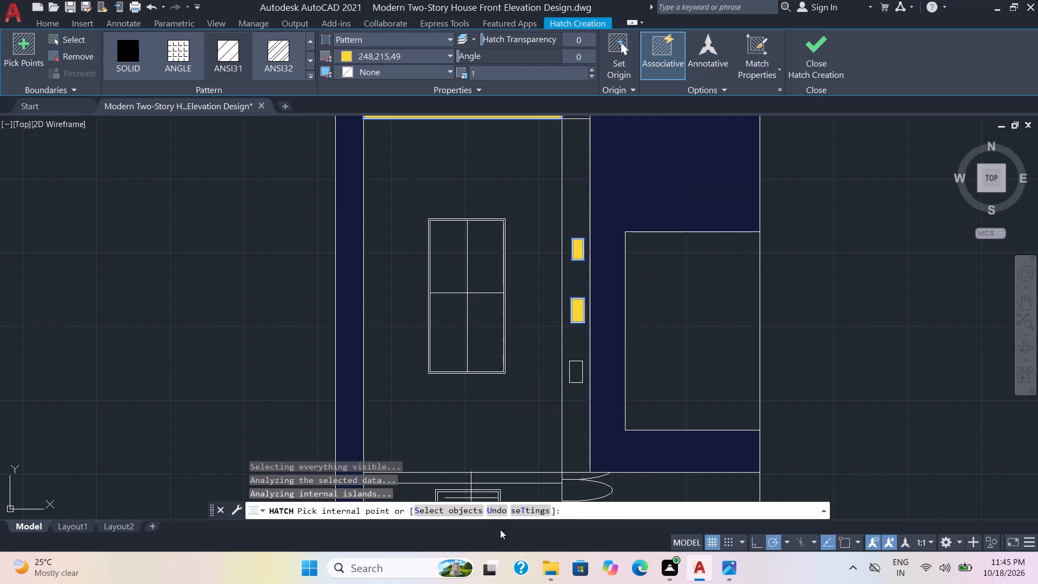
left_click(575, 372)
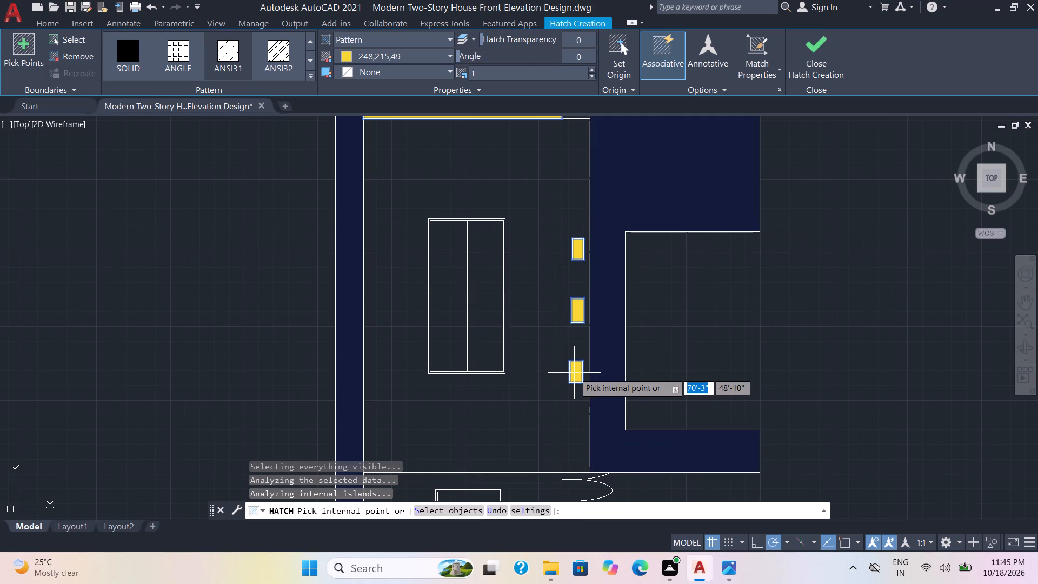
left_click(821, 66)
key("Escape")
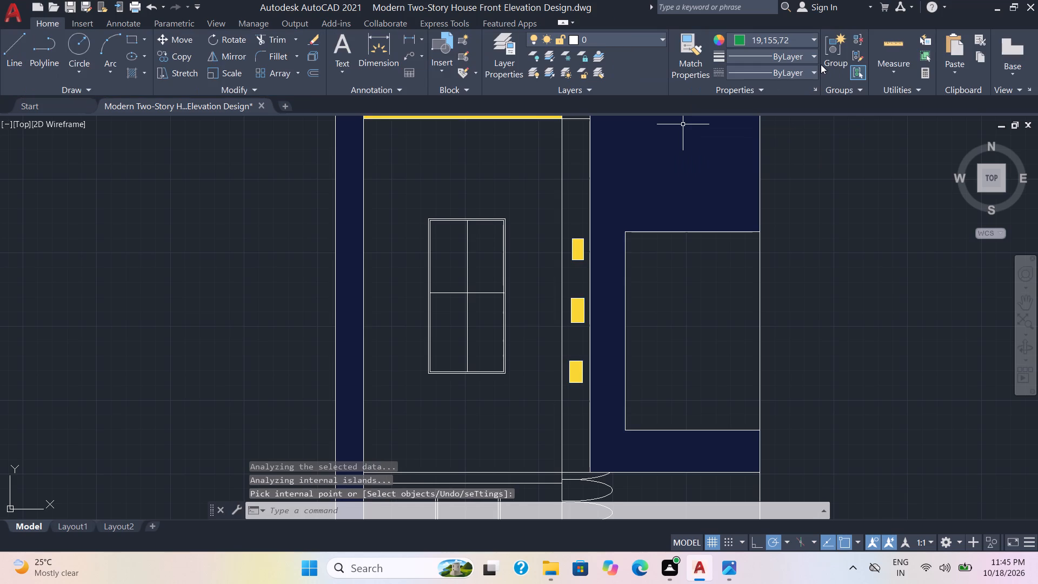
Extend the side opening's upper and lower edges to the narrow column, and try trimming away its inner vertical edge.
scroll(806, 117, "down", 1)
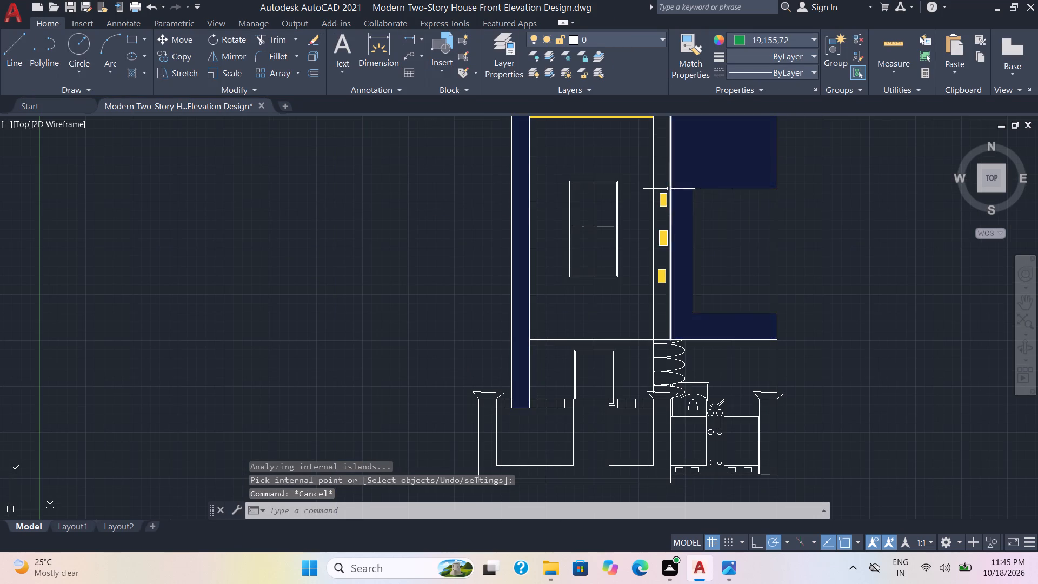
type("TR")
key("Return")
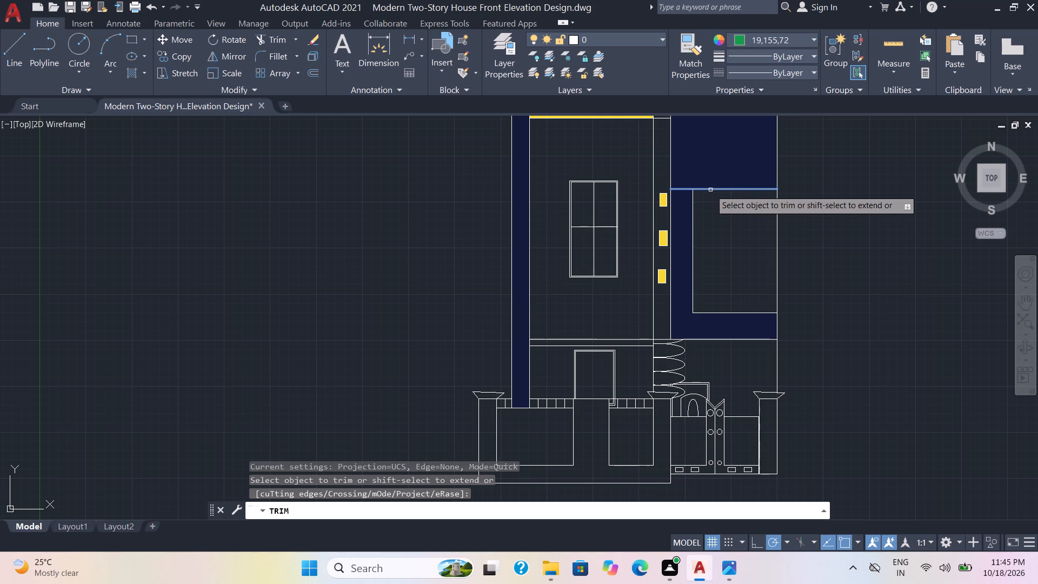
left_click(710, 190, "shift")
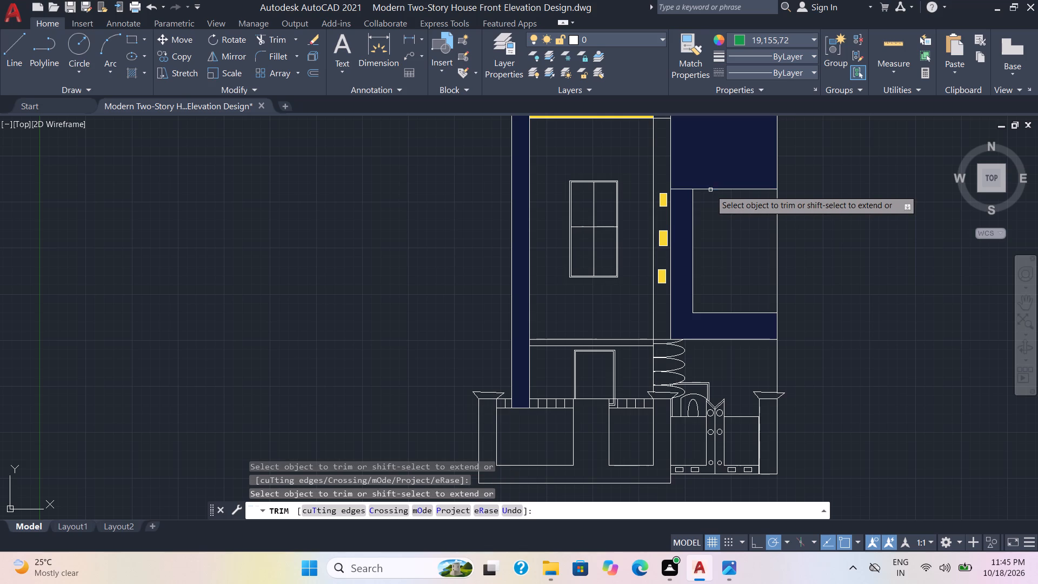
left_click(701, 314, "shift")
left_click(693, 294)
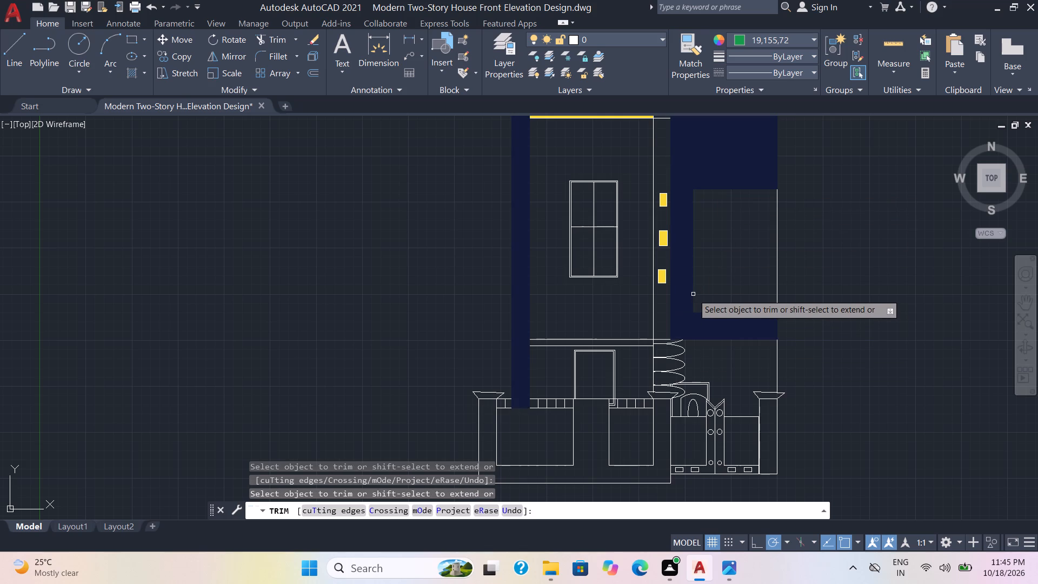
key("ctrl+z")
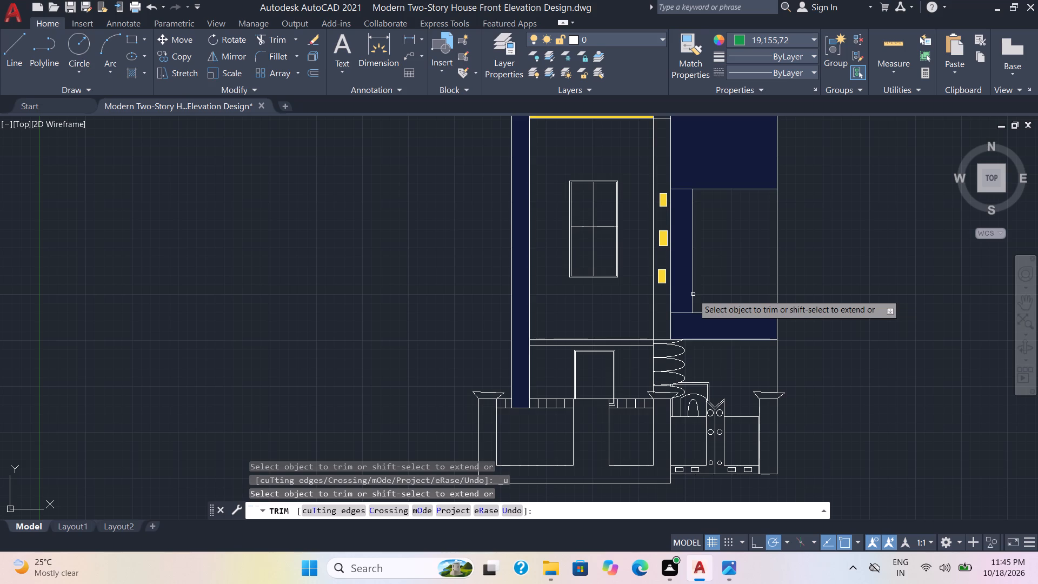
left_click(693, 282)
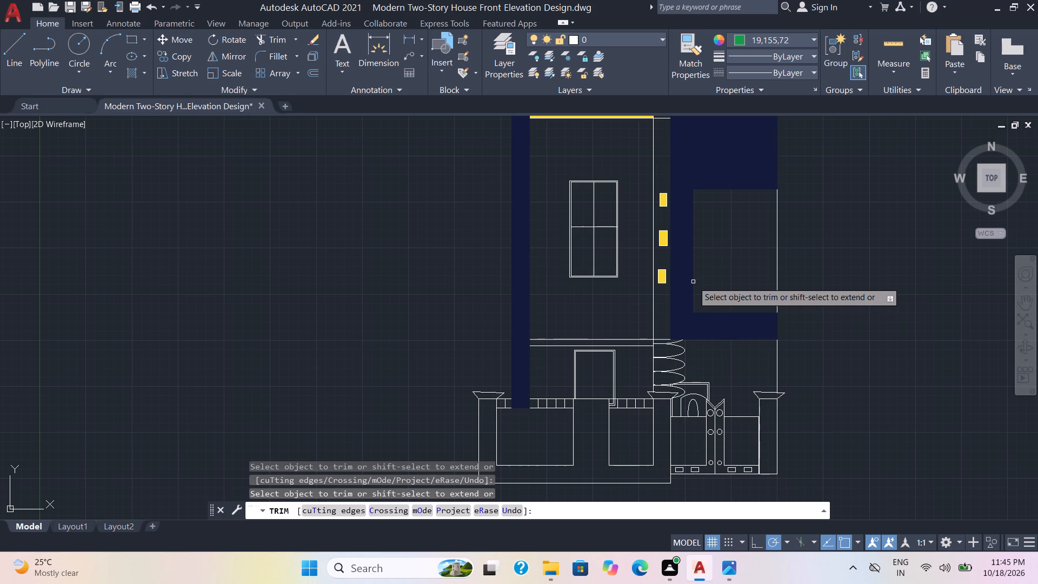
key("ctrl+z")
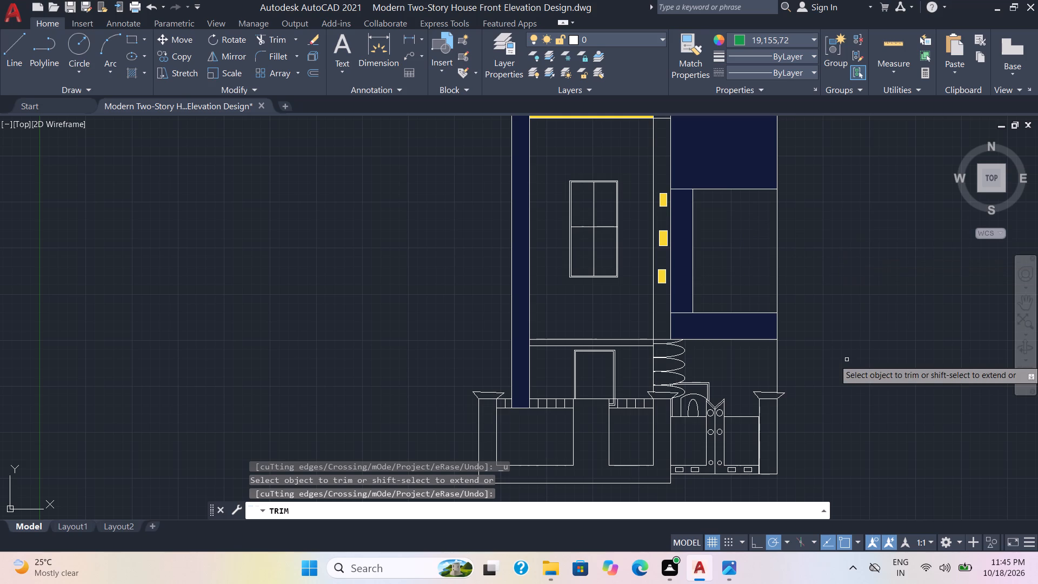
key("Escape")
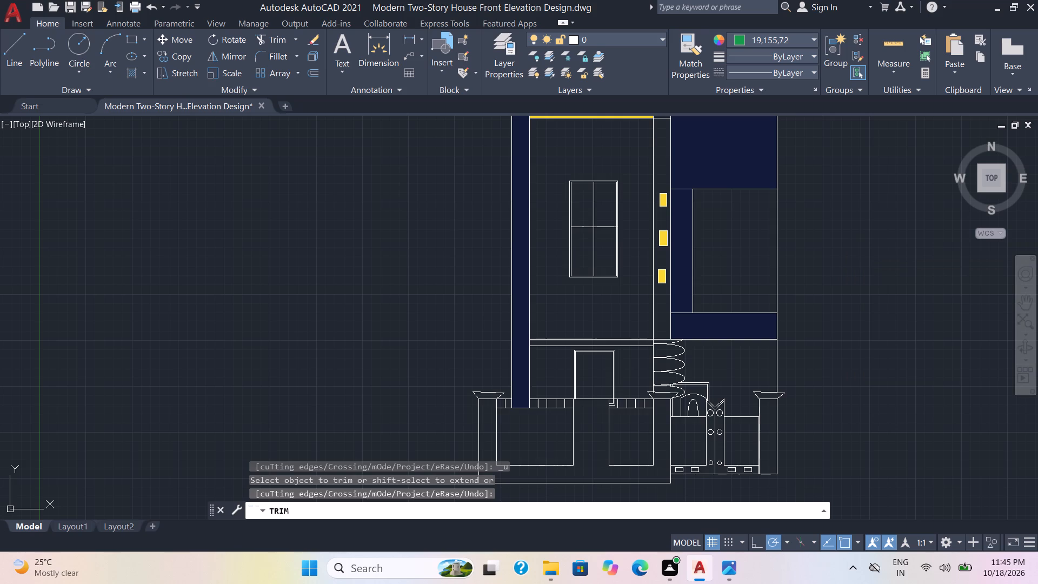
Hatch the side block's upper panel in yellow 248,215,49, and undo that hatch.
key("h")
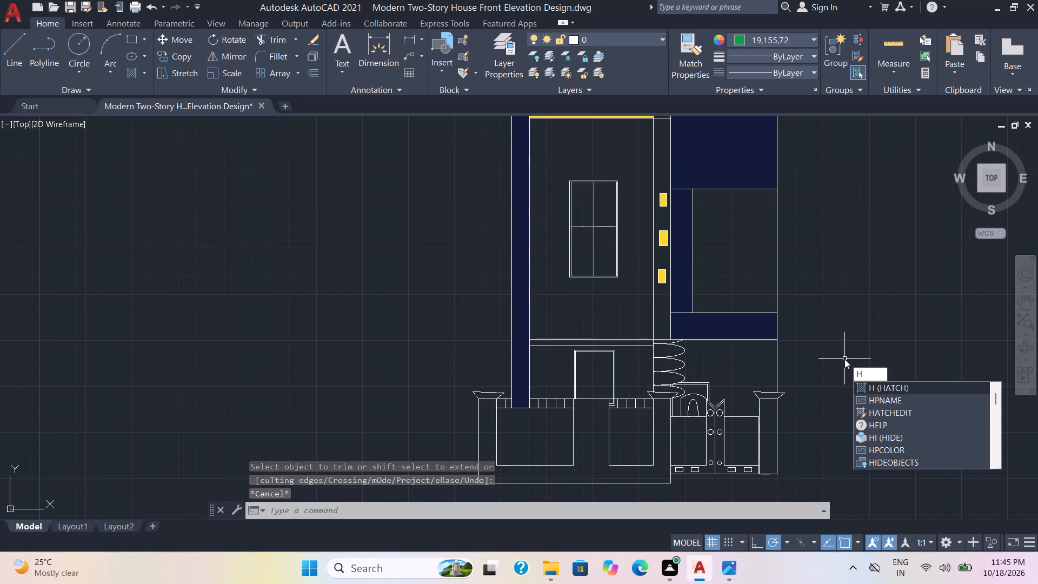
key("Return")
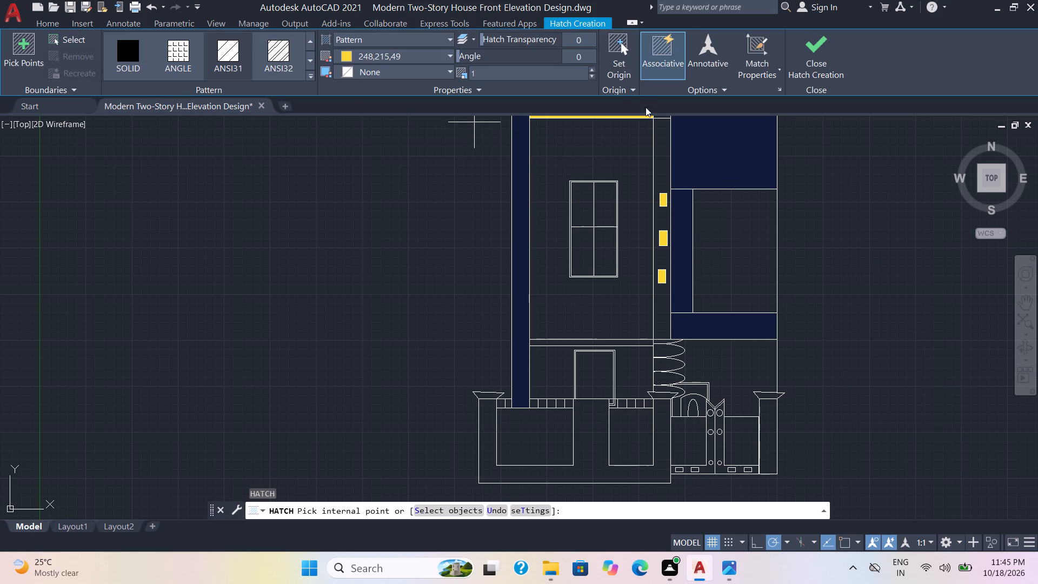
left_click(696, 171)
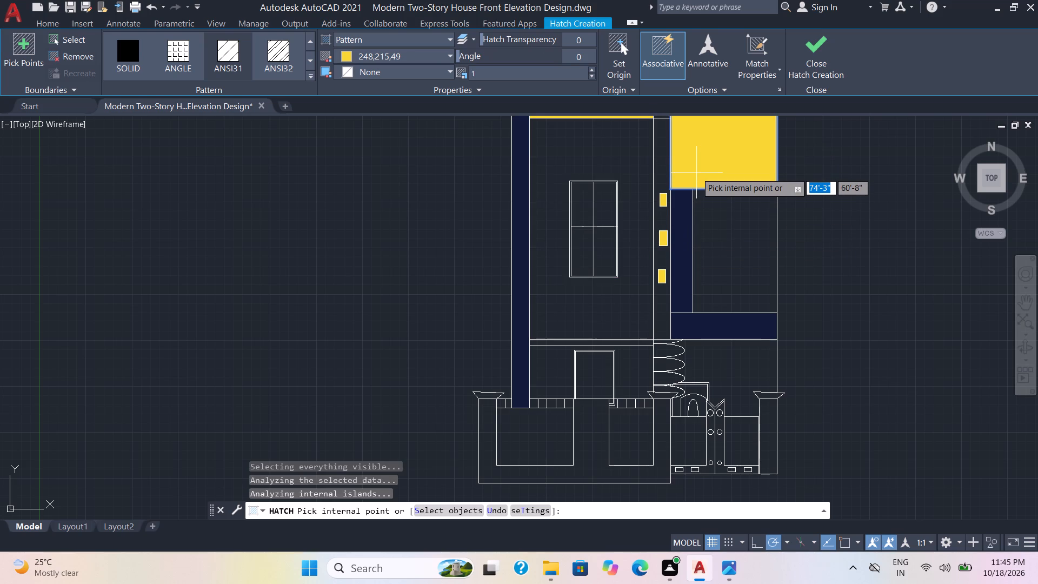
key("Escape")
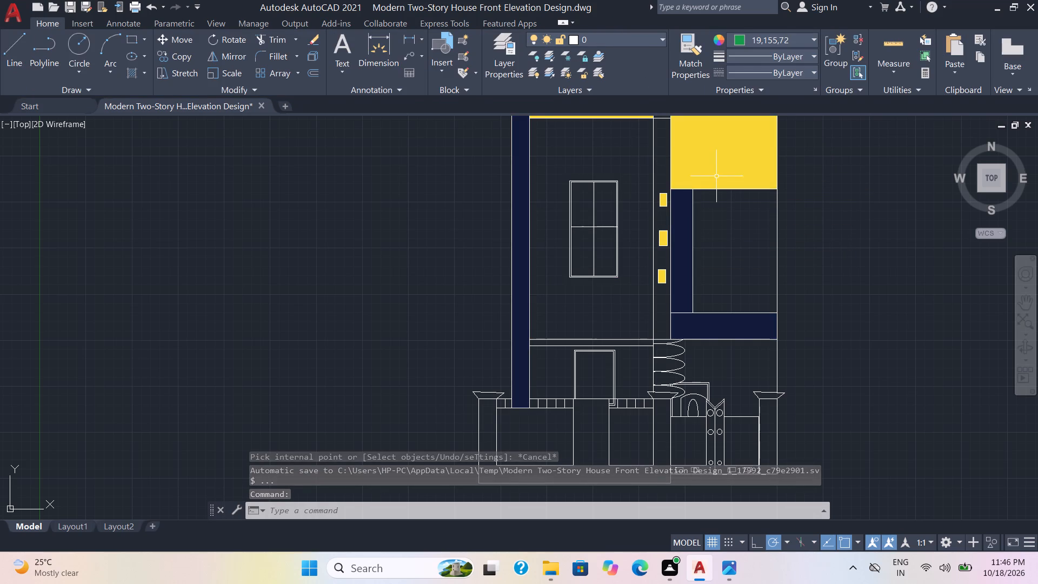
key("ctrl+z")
Undo the side opening's edge changes and all the yellow and dark blue facade hatches.
scroll(750, 221, "down", 4)
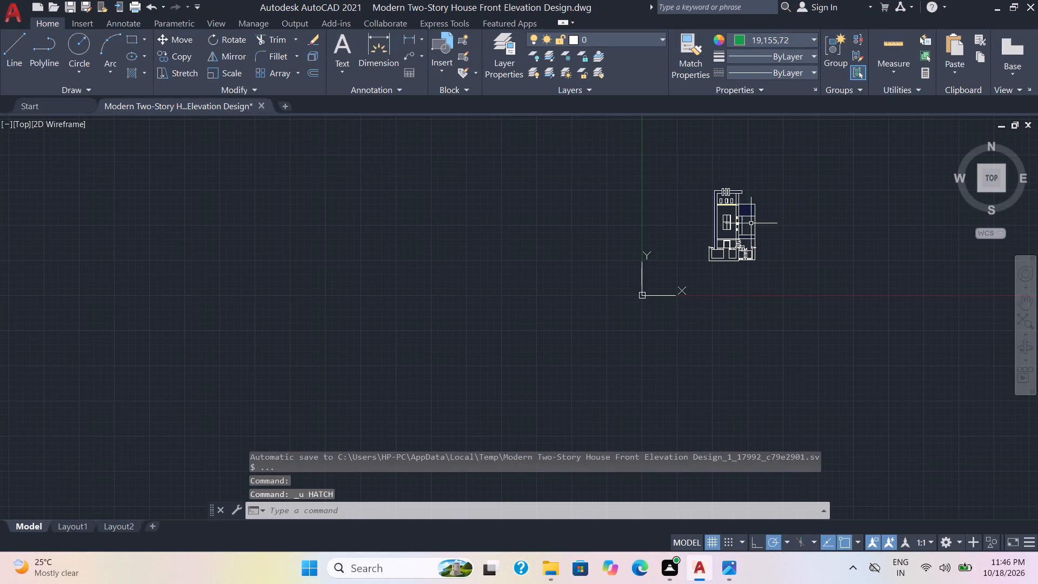
scroll(751, 223, "up", 2)
scroll(820, 251, "up", 2)
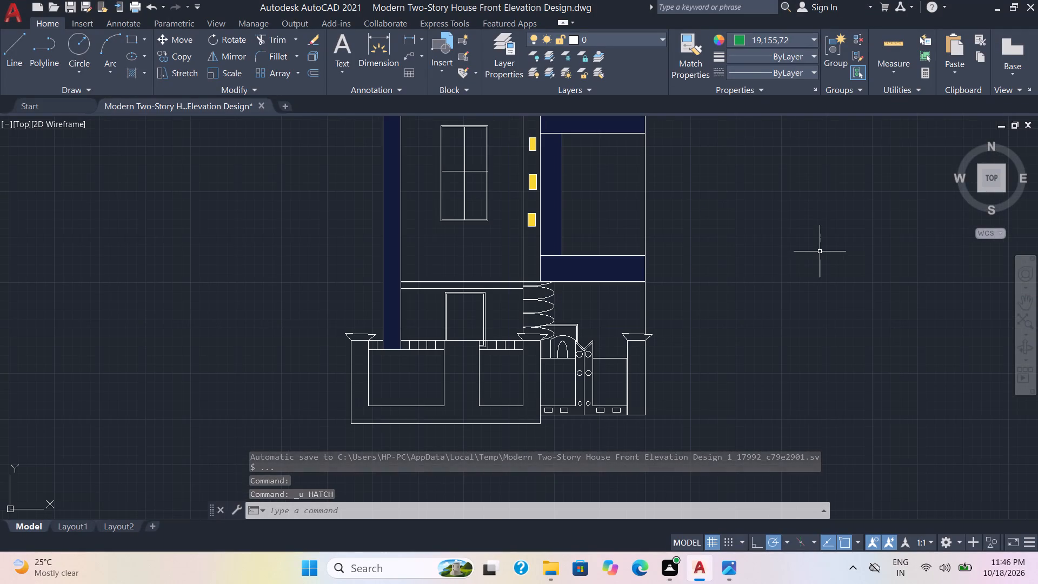
key("ctrl+z")
key("ctrl+z")
key("ctrl+z")
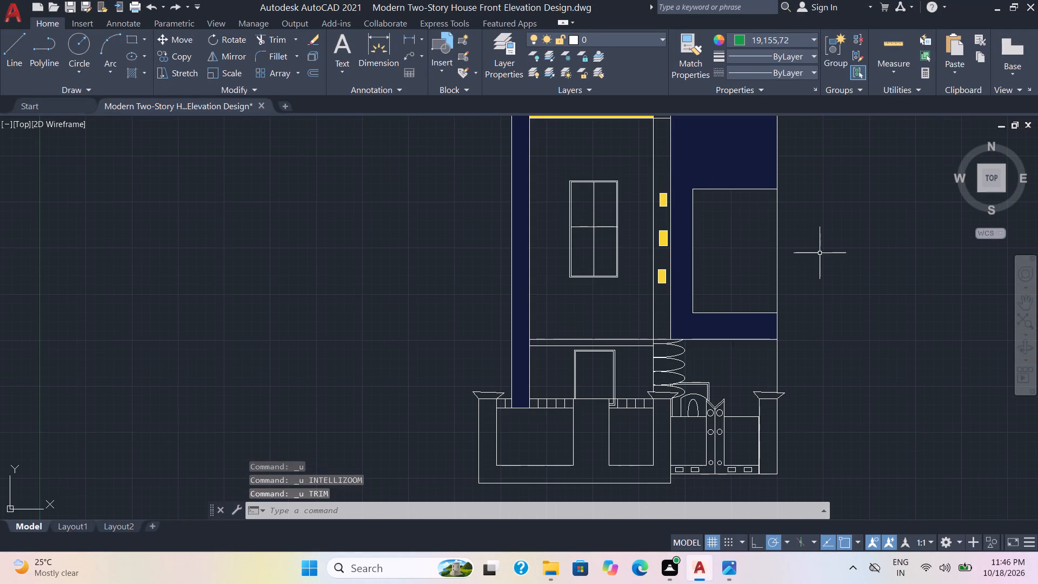
key("ctrl+z")
key("ctrl+z")
key("ctrl+z")
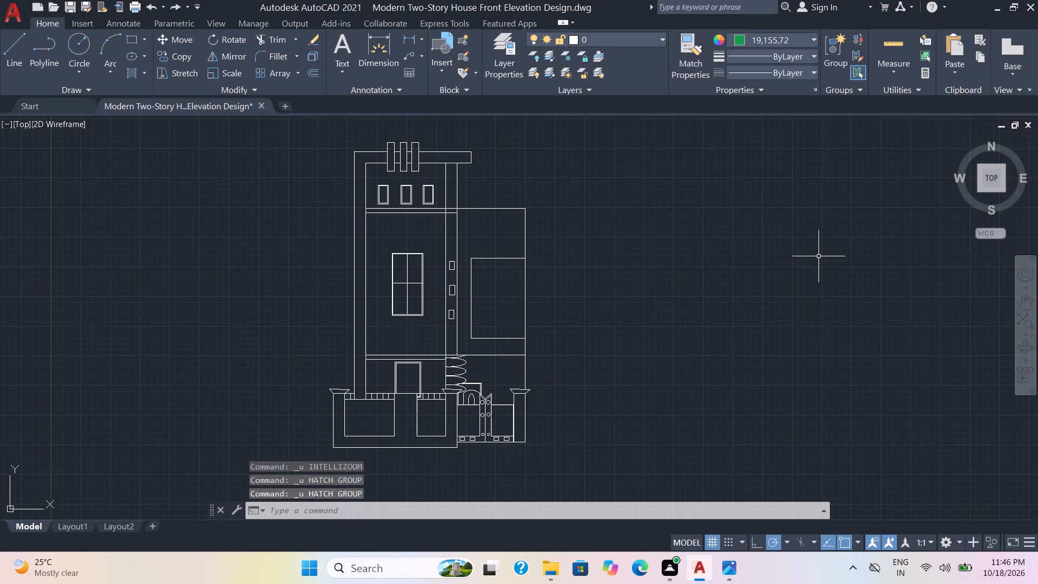
Extend the side opening's upper and lower edges to the narrow column and trim away its inner vertical edge.
key("t")
key("r")
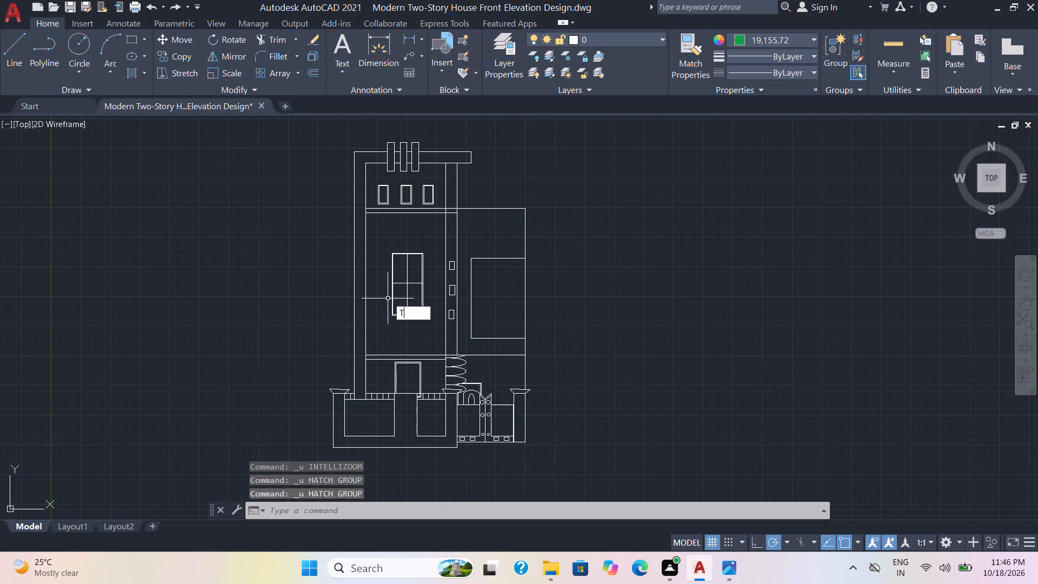
key("Return")
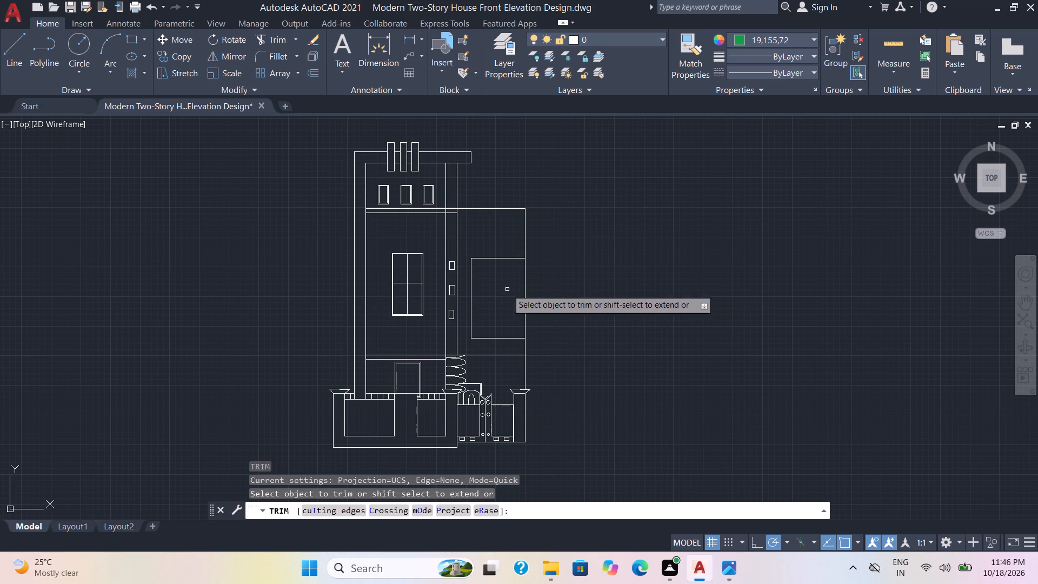
left_click(489, 259, "shift")
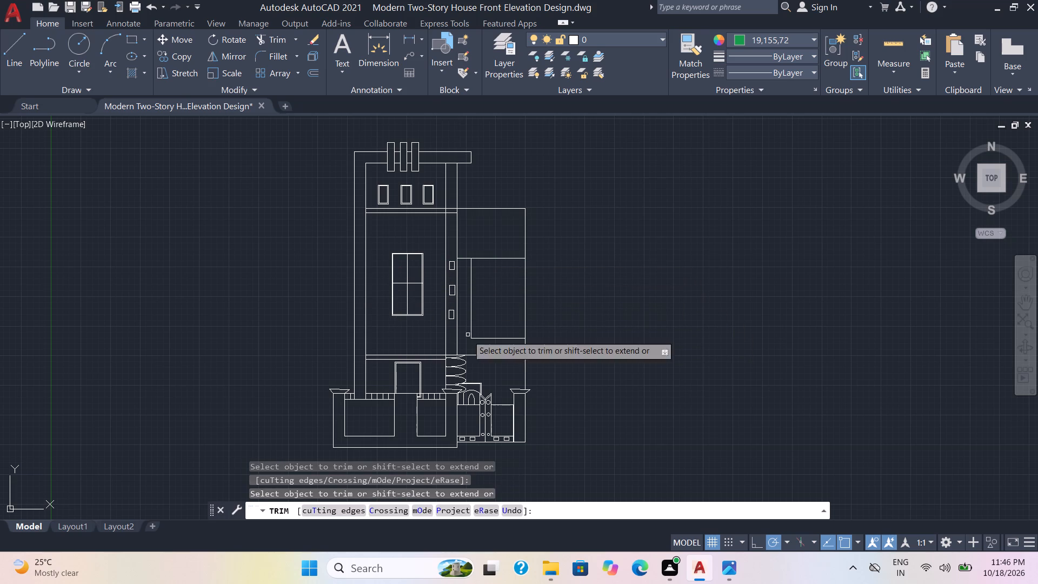
left_click(488, 340, "shift")
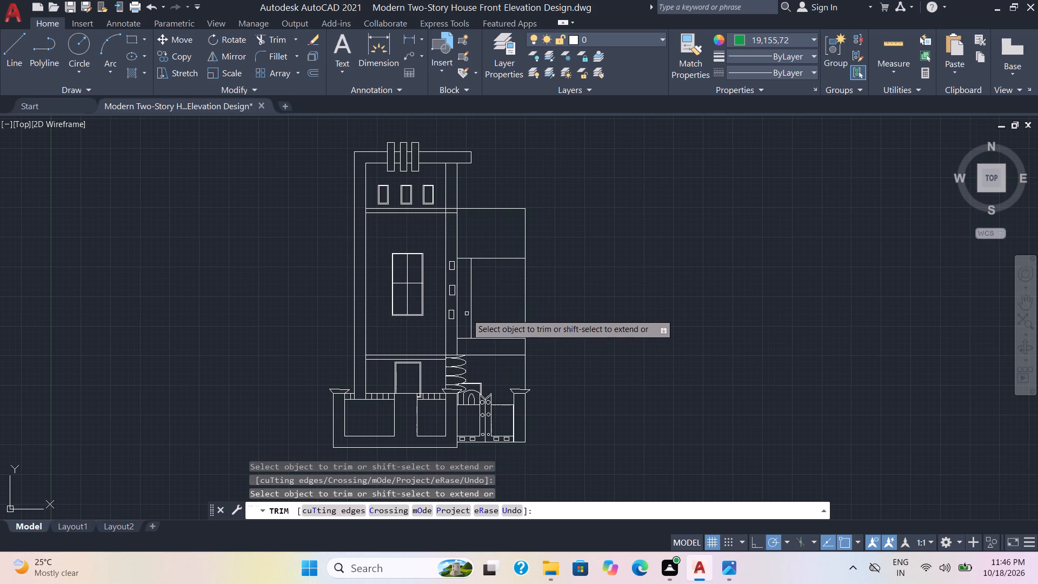
left_click(471, 308)
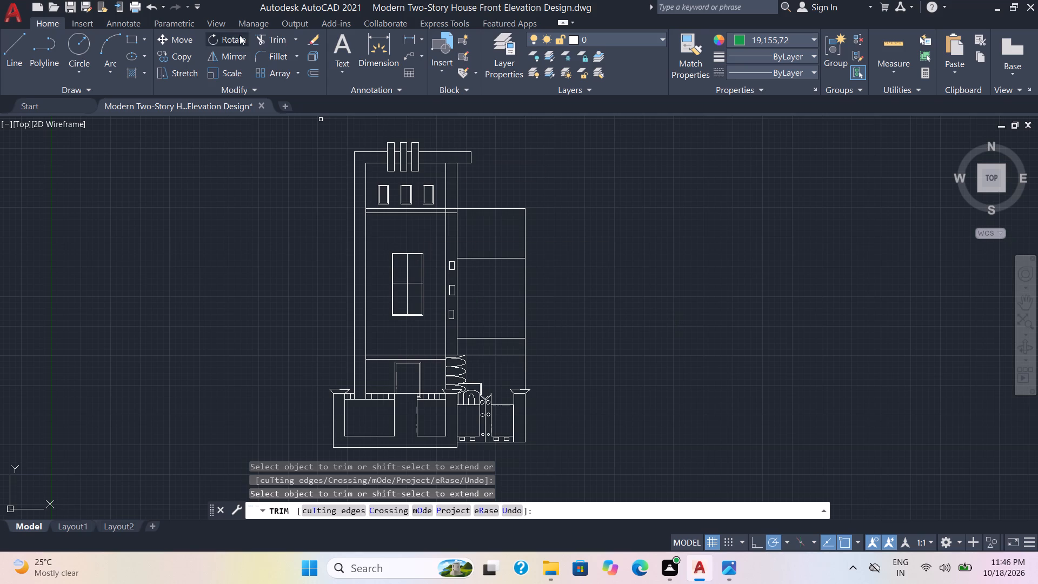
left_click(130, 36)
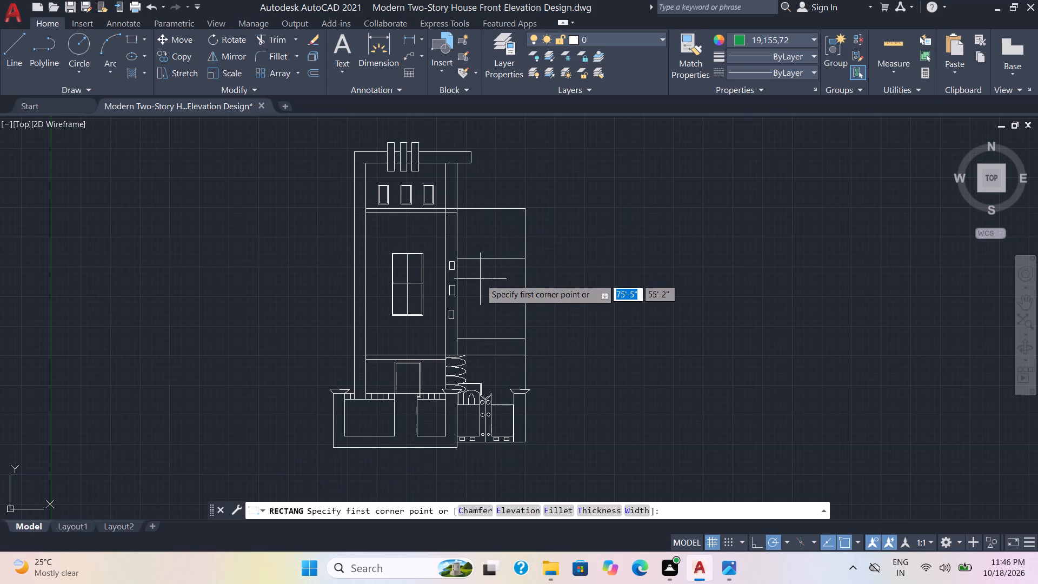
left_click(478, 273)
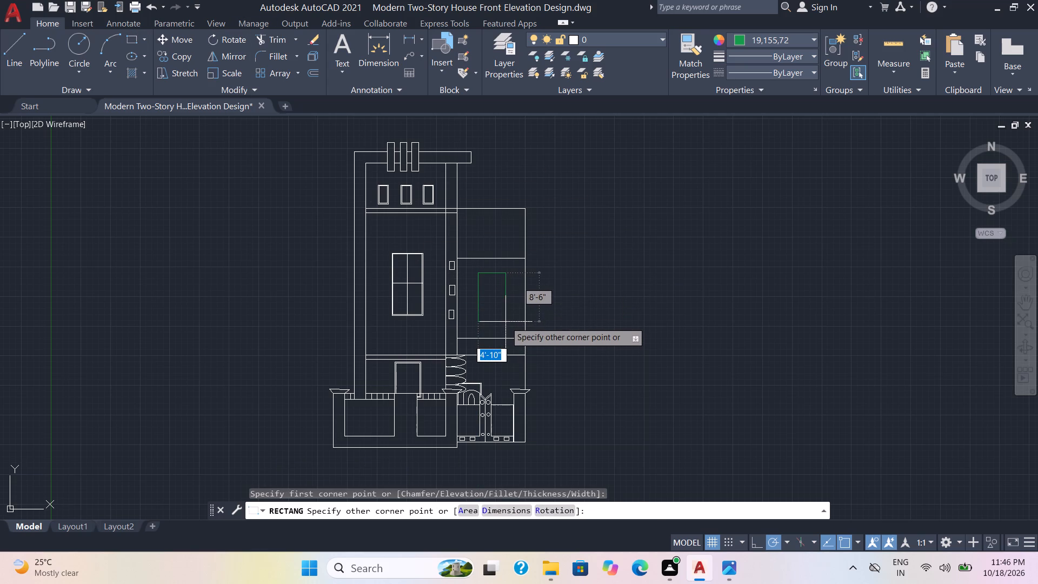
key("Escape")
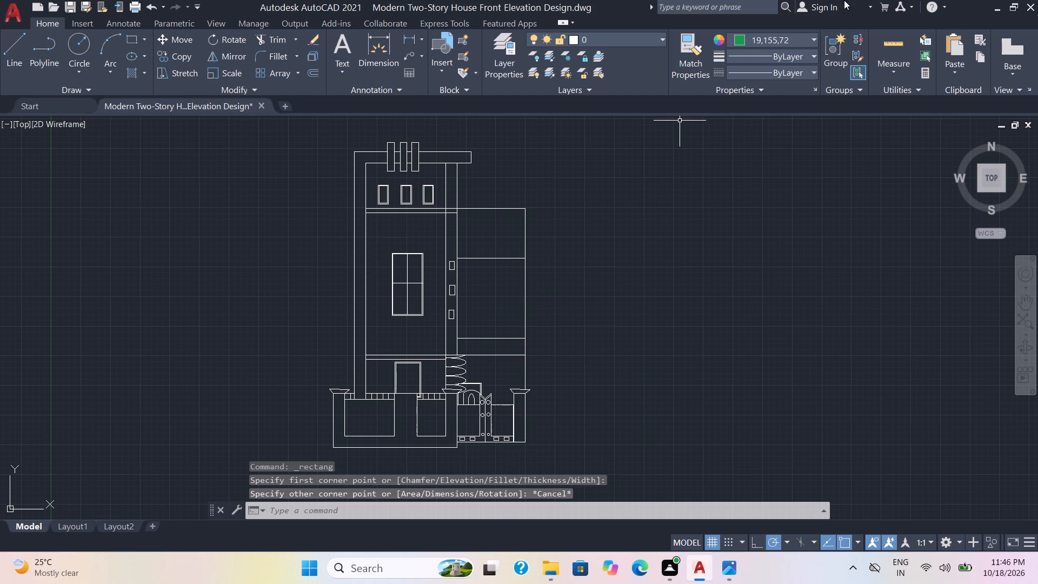
Set the object colour to ByLayer and draw an upright window rectangle inside the side block's middle panel.
left_click(802, 39)
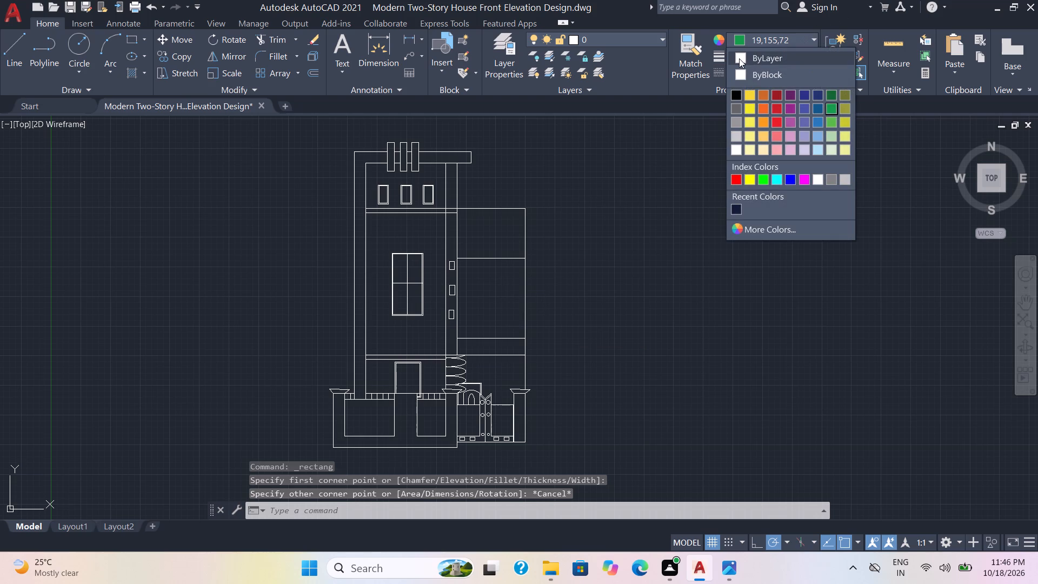
left_click(739, 58)
left_click(126, 38)
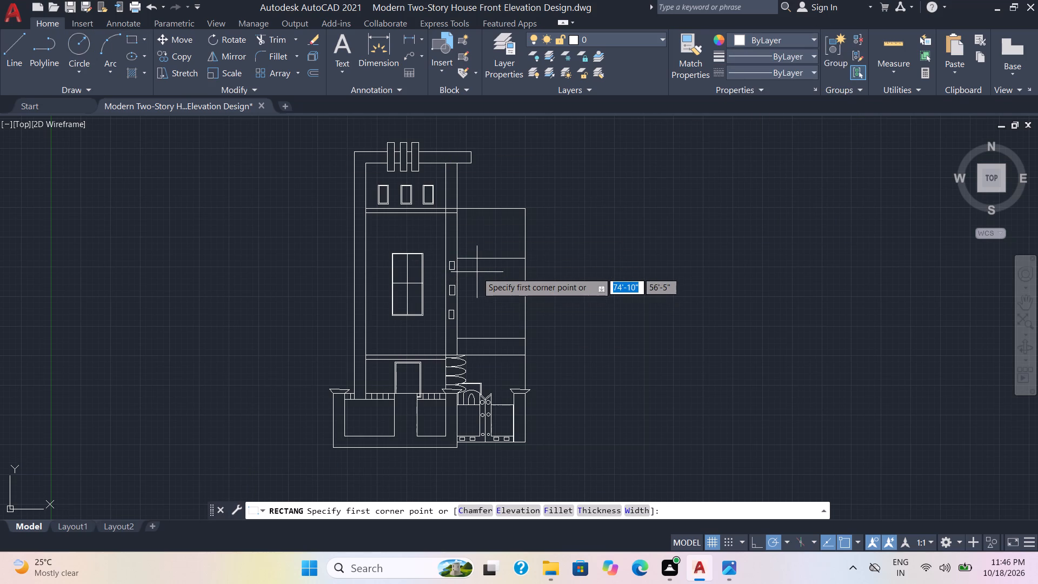
scroll(477, 272, "up", 1)
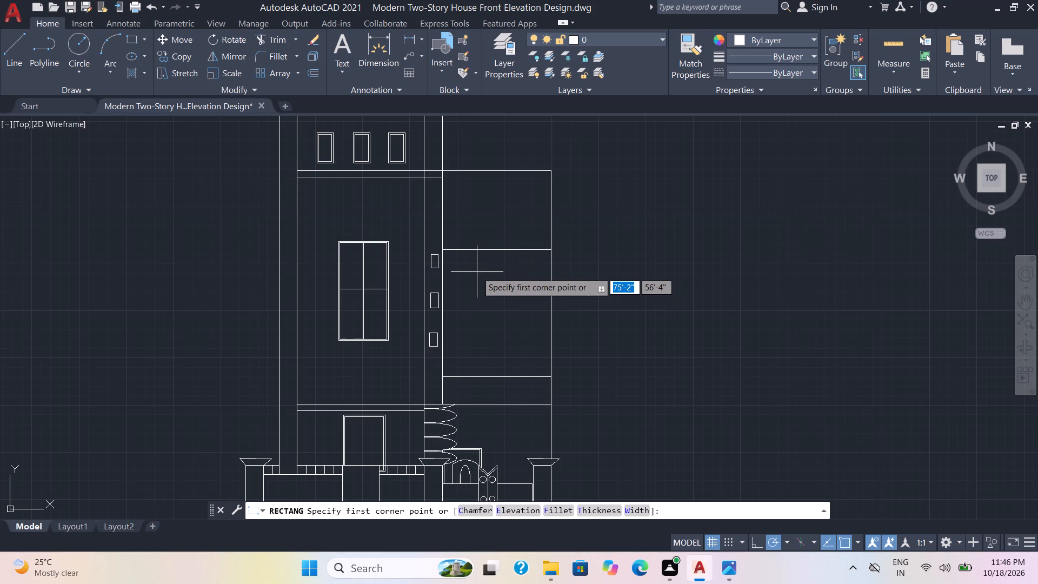
left_click(474, 272)
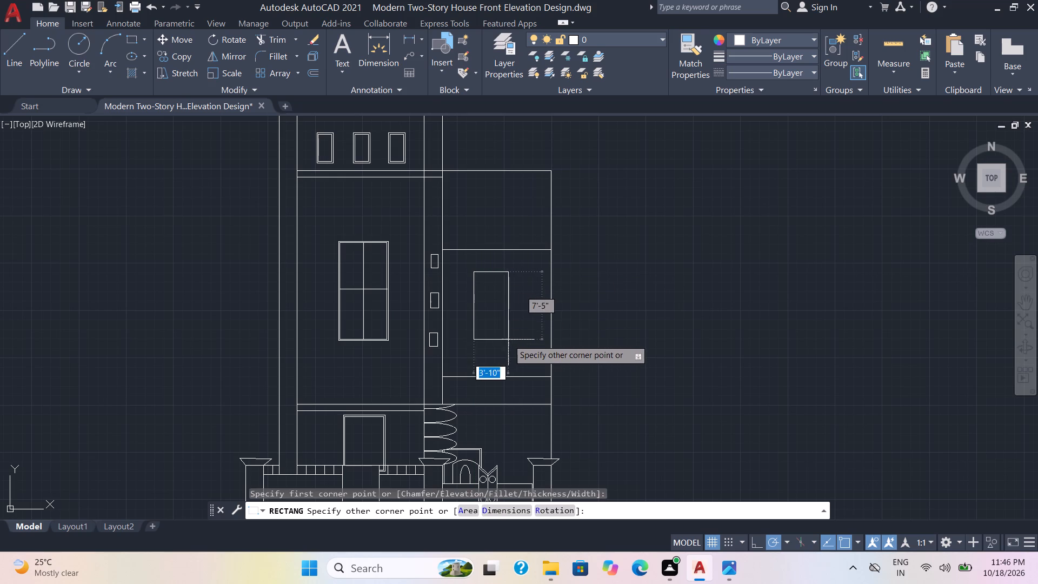
left_click(523, 351)
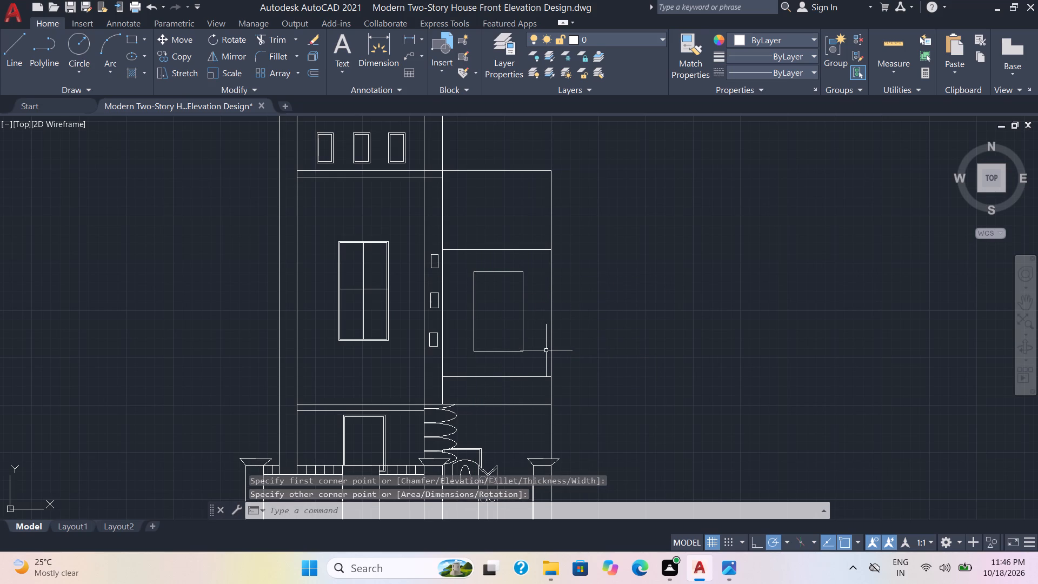
Offset the new side window rectangle 2 inches inward to form its frame.
key("o")
key("Return")
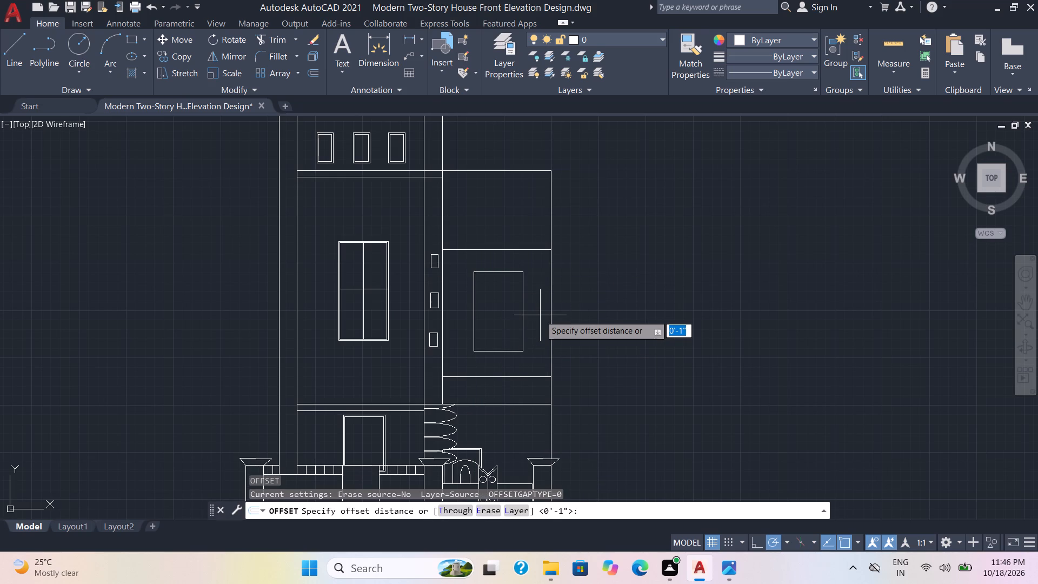
key("2")
key("Return")
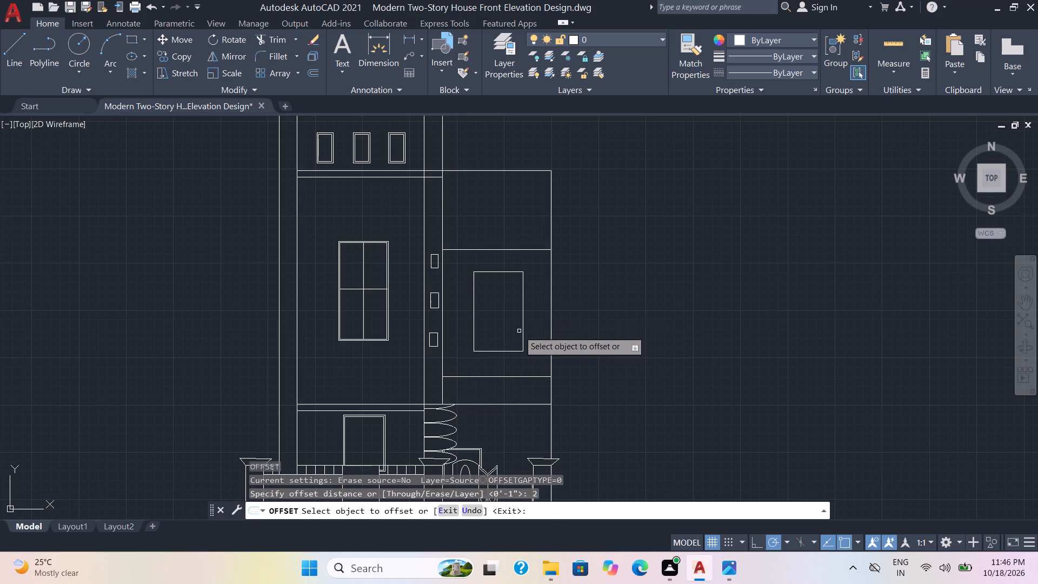
left_click(522, 328)
left_click(520, 329)
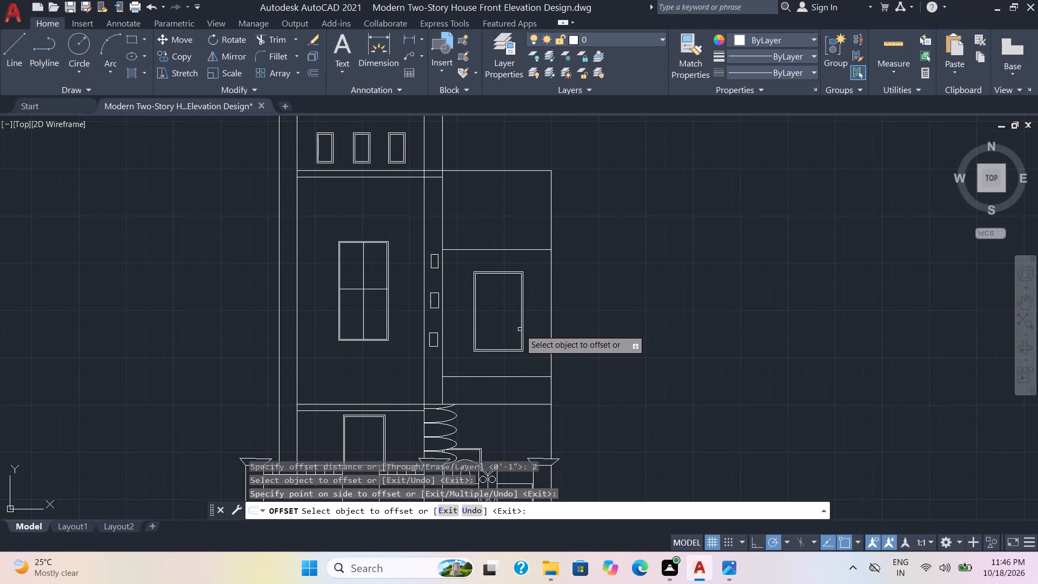
key("Escape")
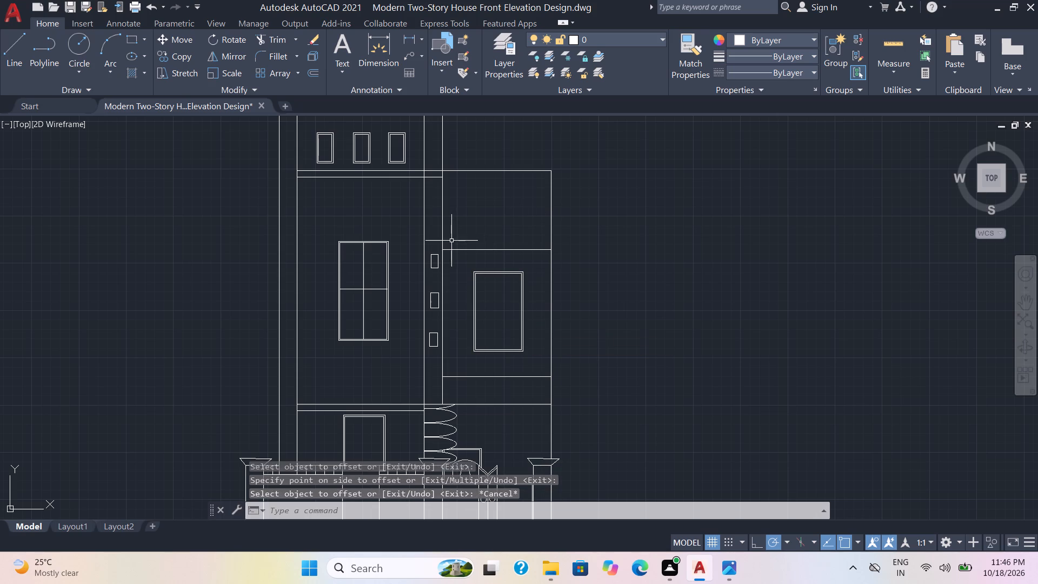
Trim the narrow column's outer edge above and below the side window panel, and the lower floor-band line crossing the column.
type("TR")
key("Return")
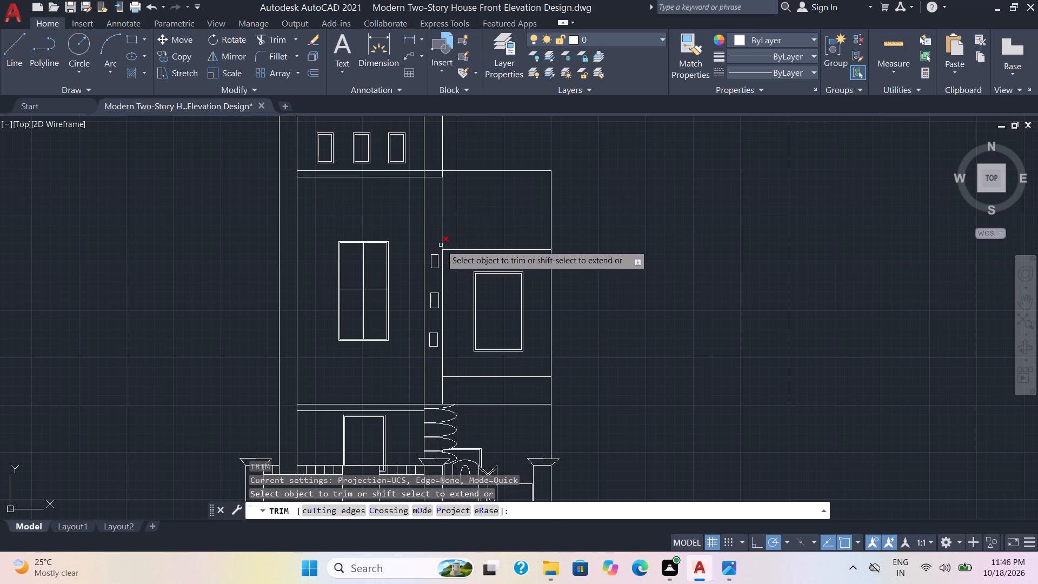
left_click(441, 236)
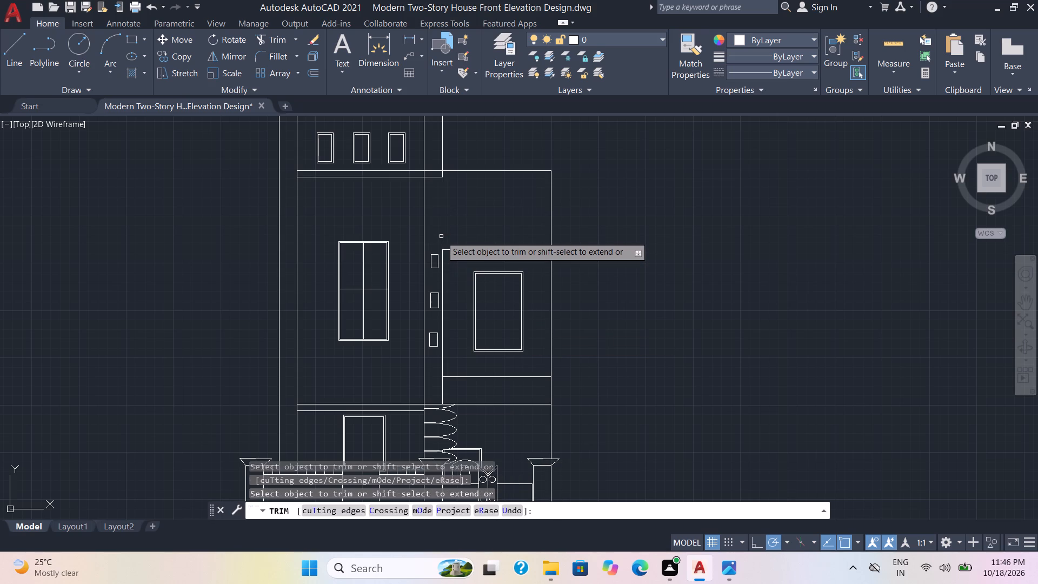
left_click(435, 177)
left_click(443, 176)
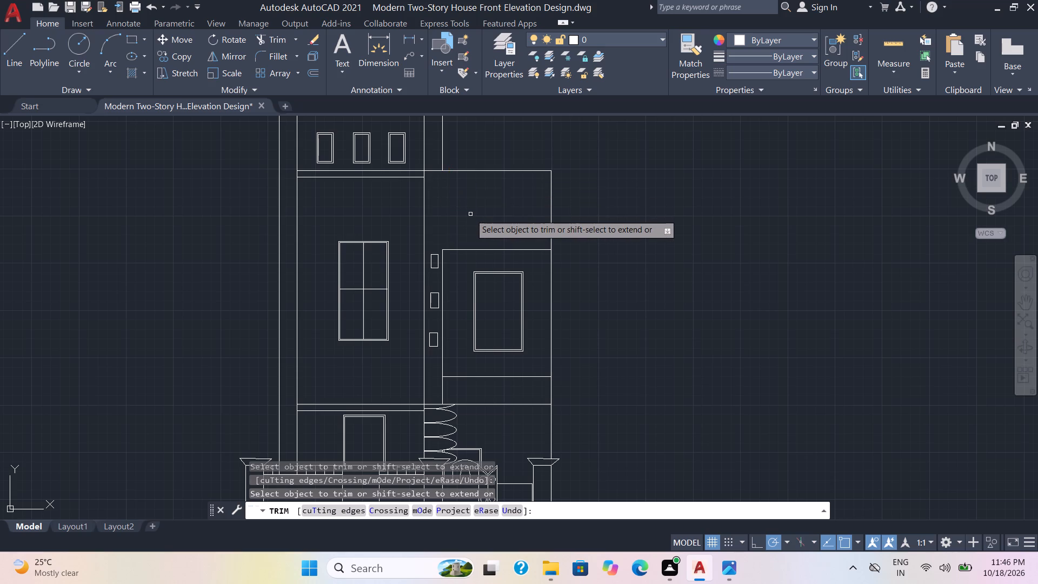
scroll(470, 214, "down", 1)
scroll(467, 230, "up", 1)
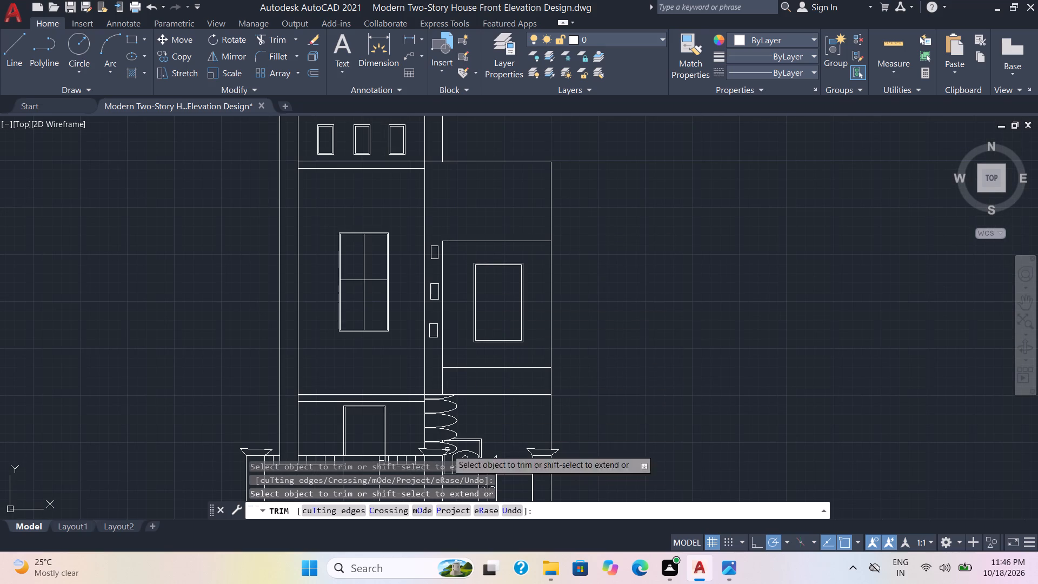
left_click(441, 378)
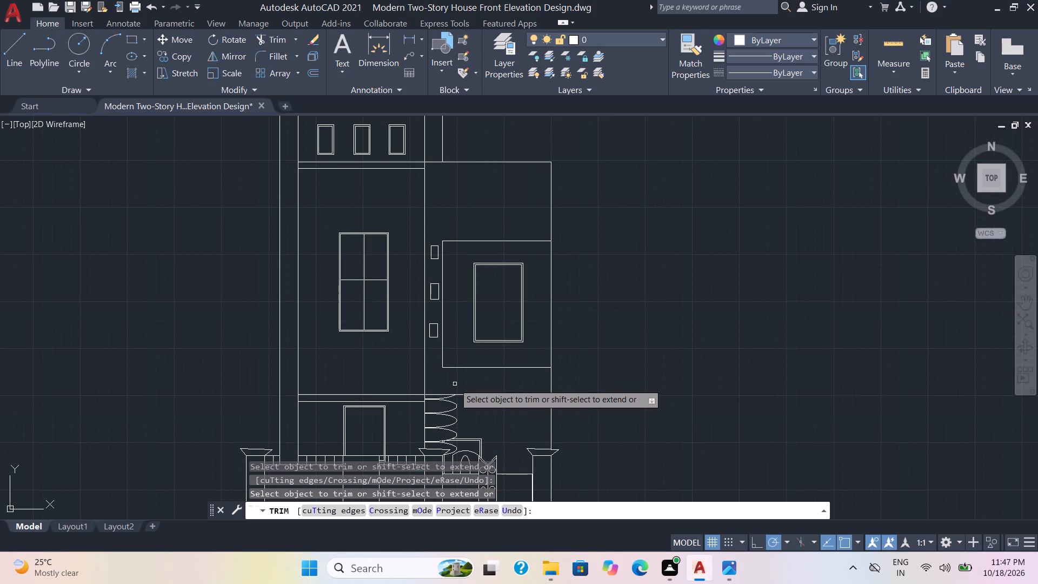
key("Escape")
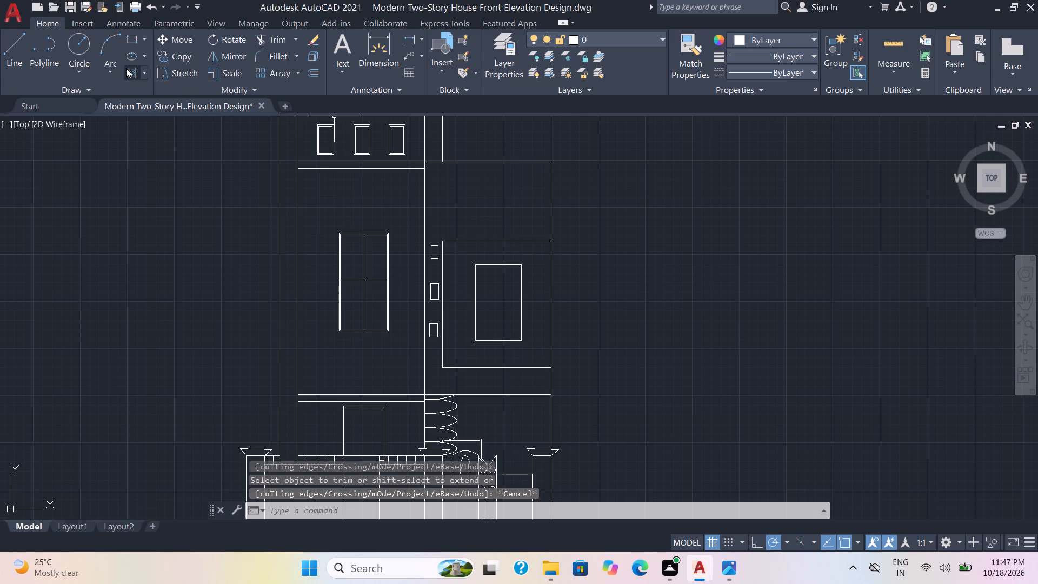
Hatch the side block's surround with the narrow column, the tall outer frame and the roof beam segments in dark blue 19,29,62.
left_click(125, 68)
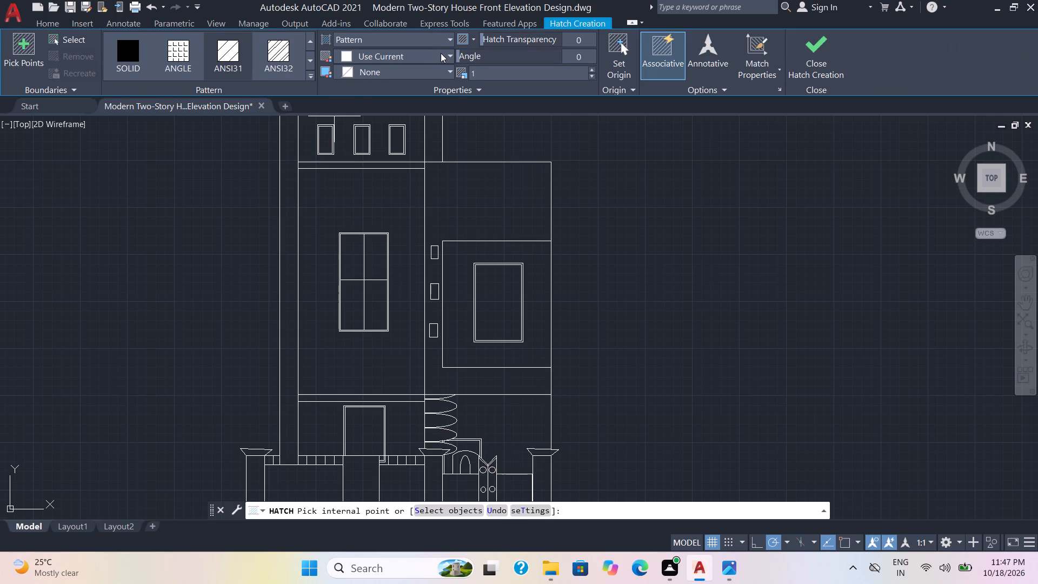
left_click(441, 53)
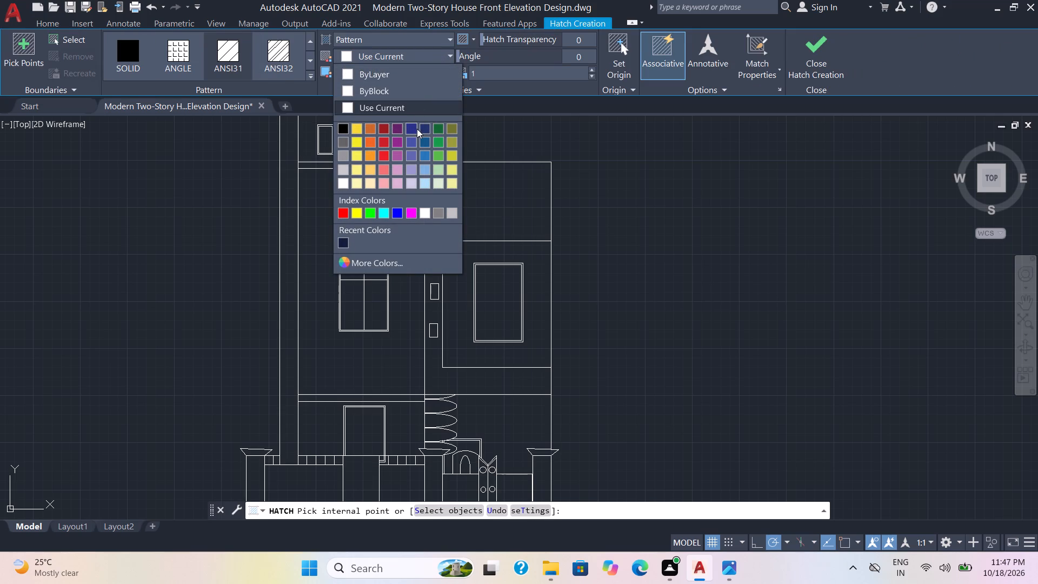
left_click(422, 128)
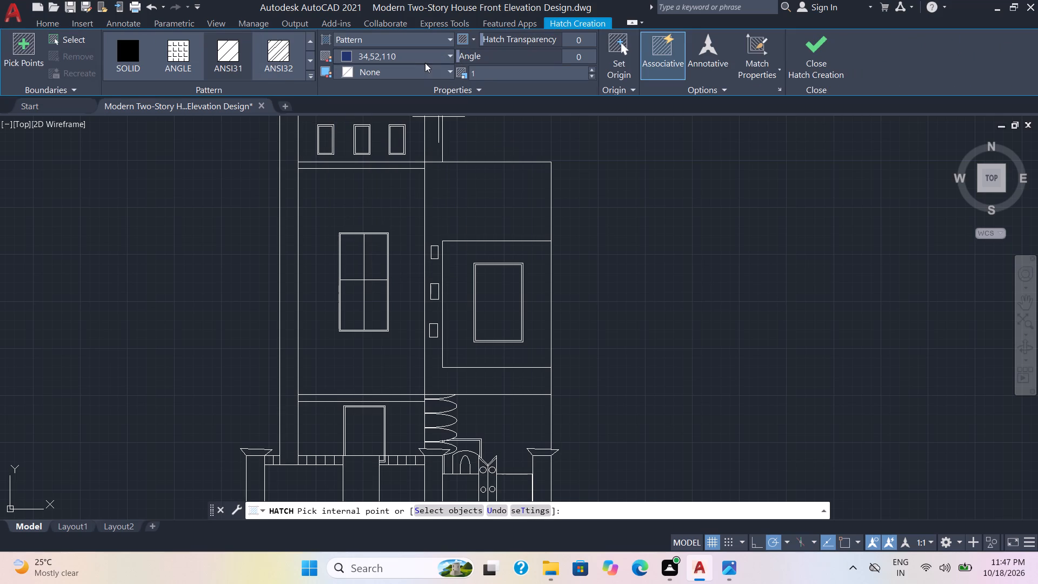
left_click(432, 56)
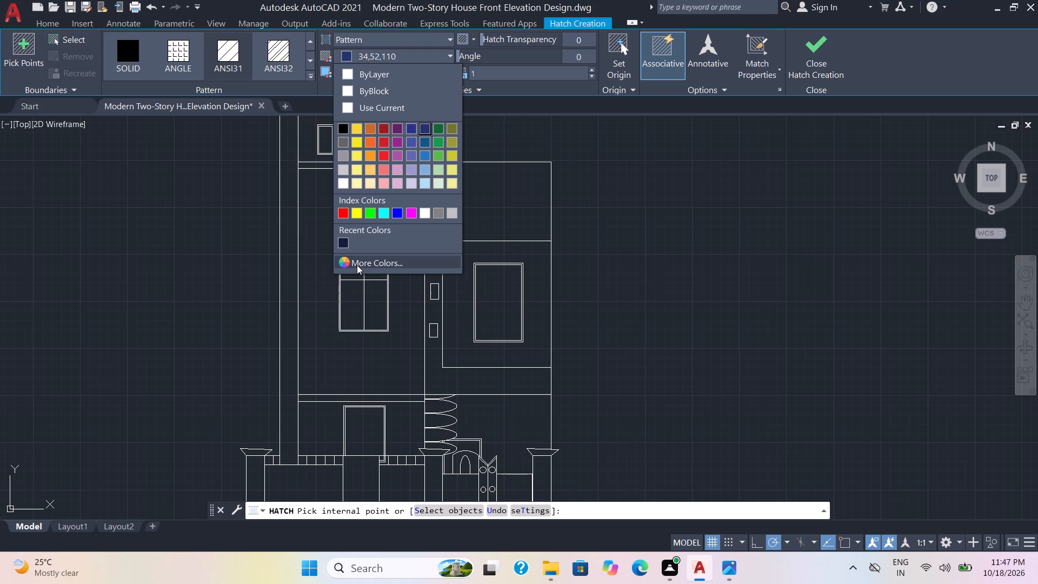
left_click(357, 265)
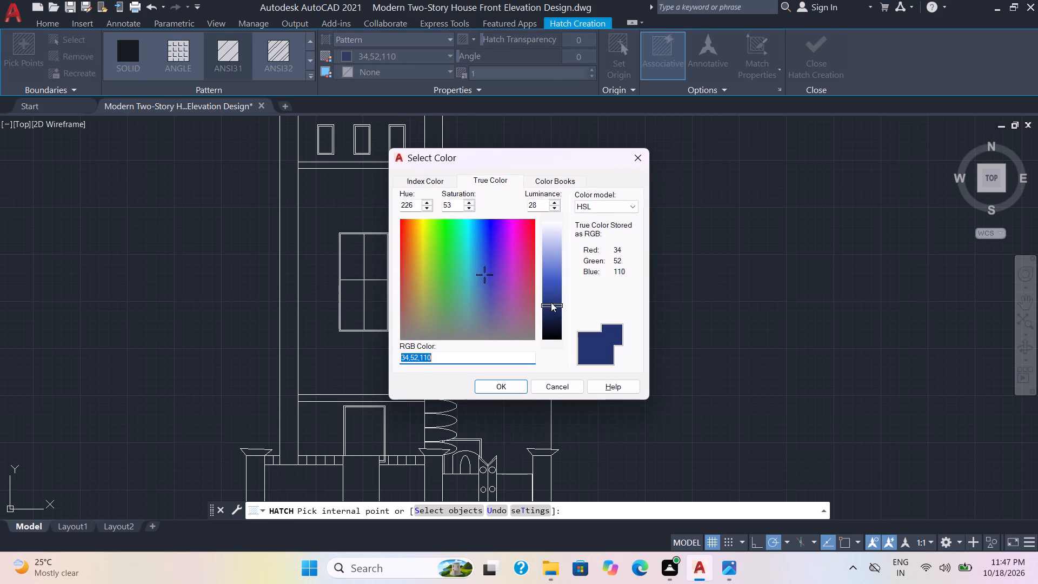
left_click_drag(551, 302, 553, 320)
left_click(508, 386)
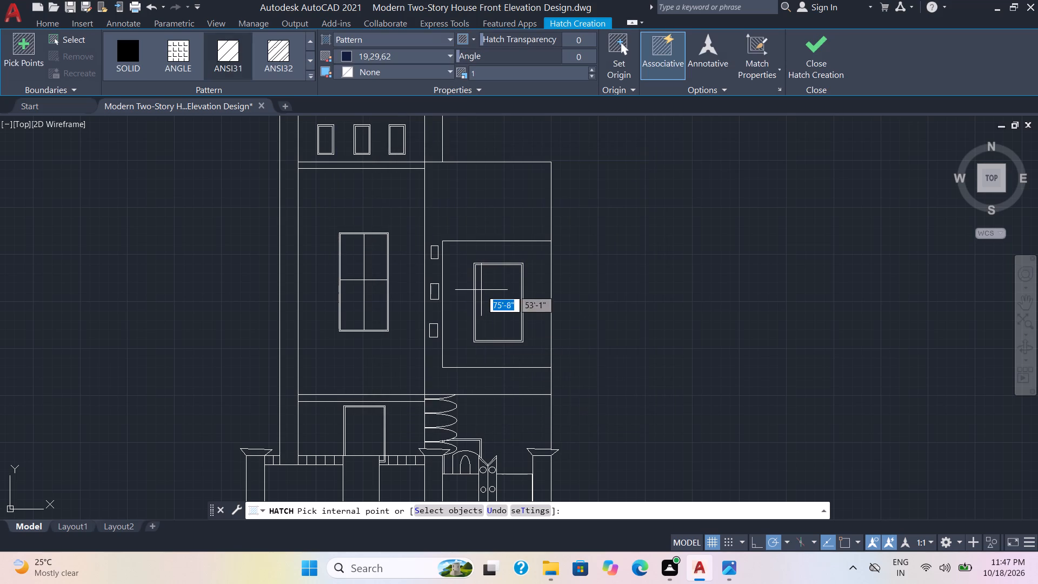
left_click(483, 215)
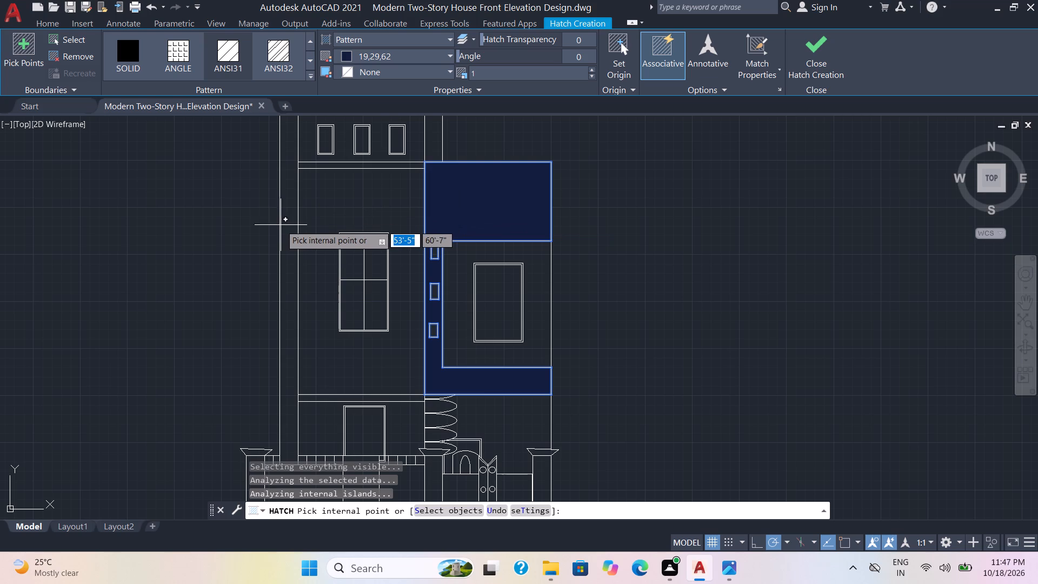
left_click(287, 220)
scroll(290, 218, "down", 1)
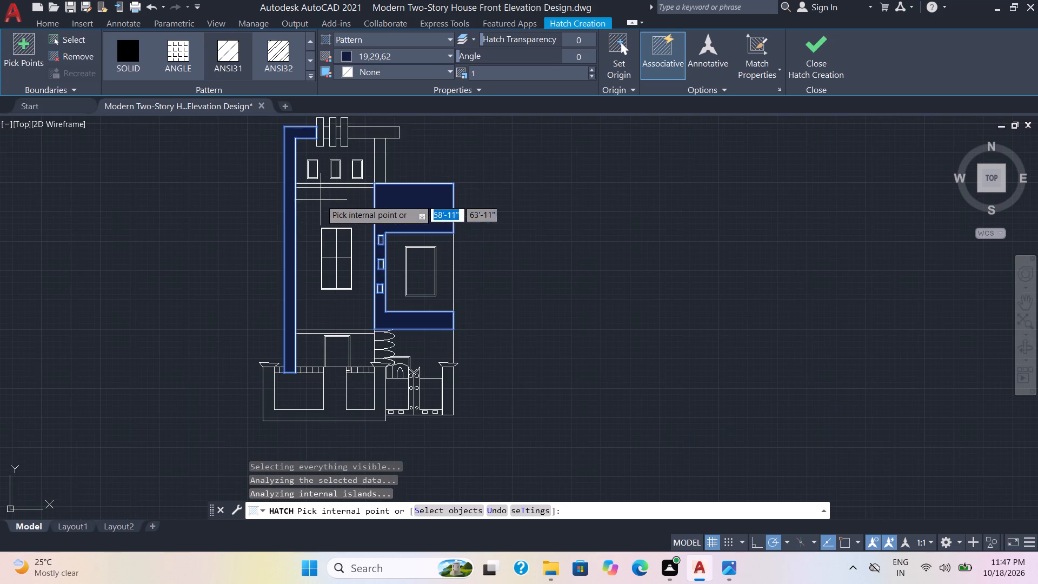
left_click(369, 132)
scroll(369, 132, "up", 3)
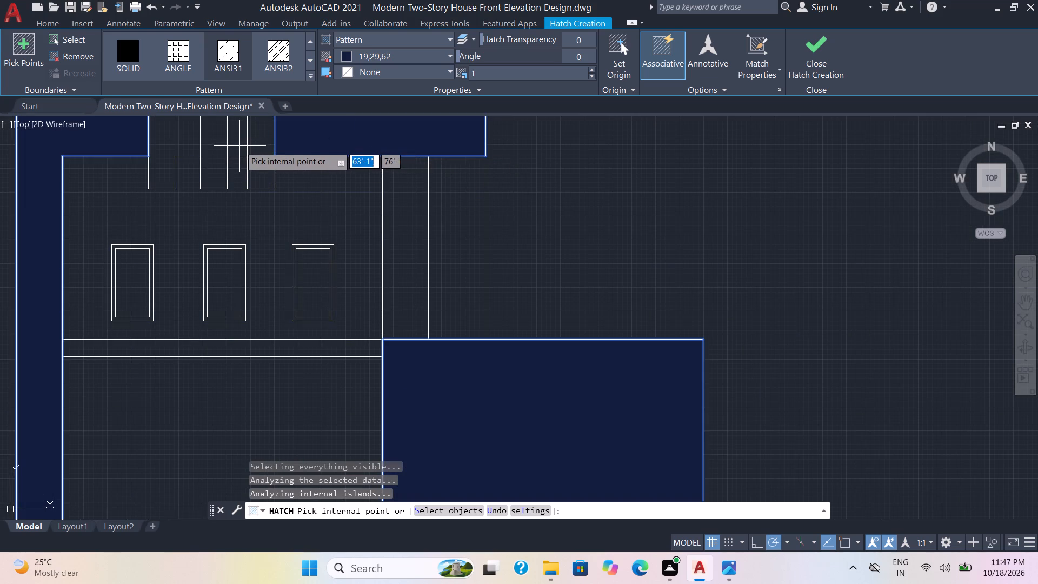
left_click(237, 130)
left_click(190, 137)
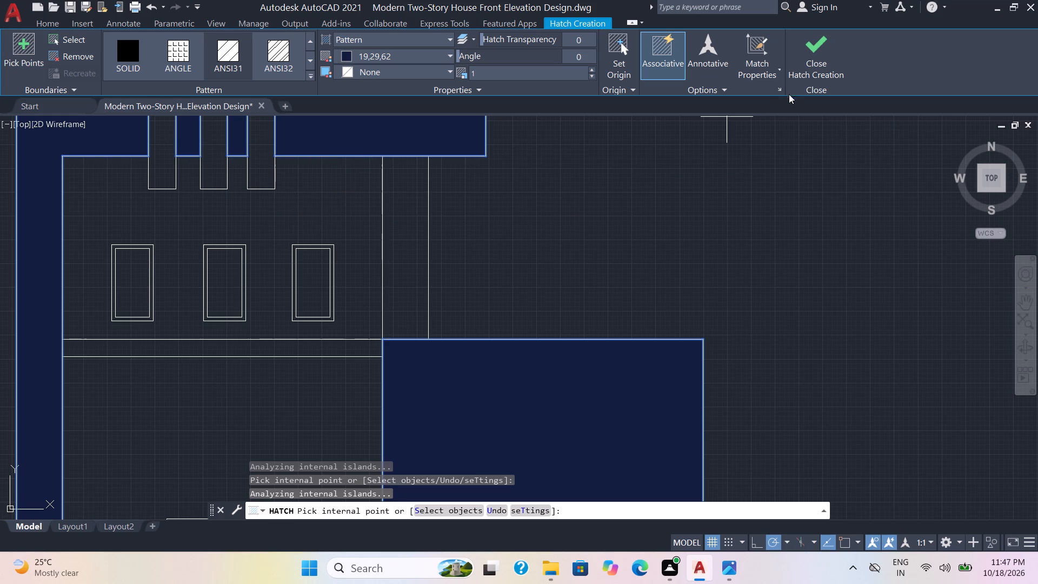
left_click(806, 50)
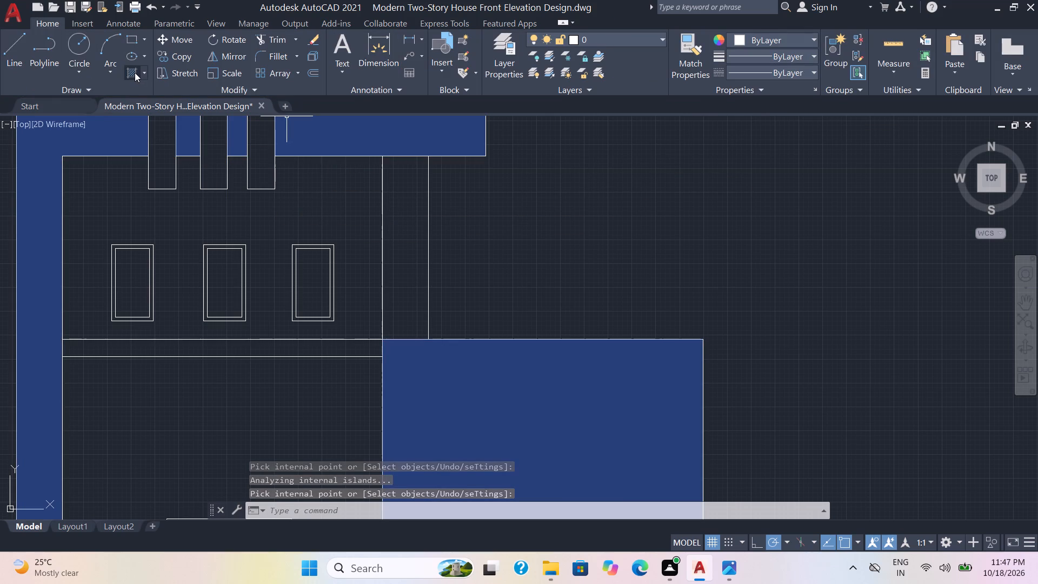
Start a new hatch and set its colour to a custom dark yellow, 231,194,8.
left_click(135, 72)
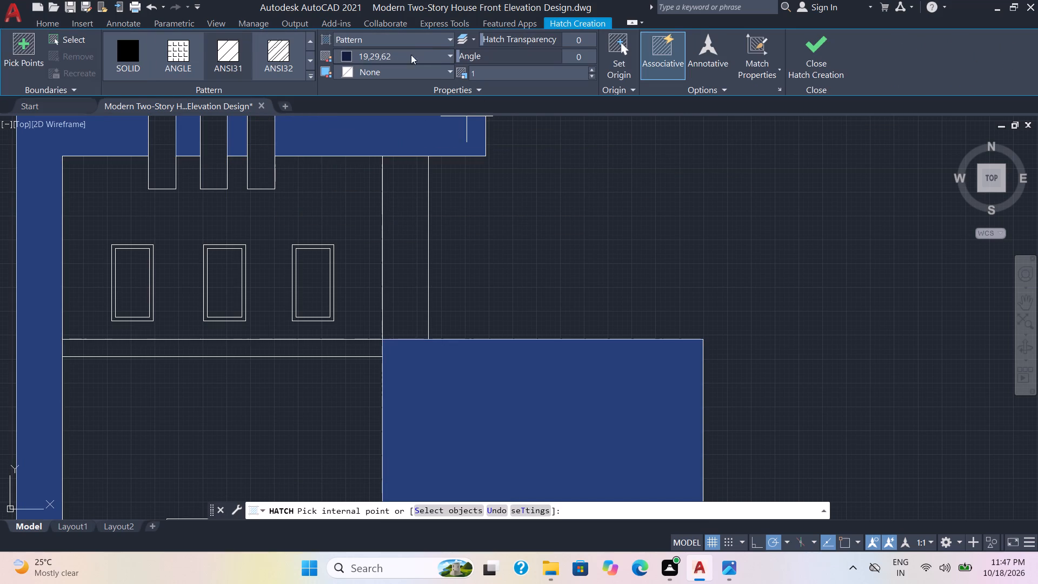
left_click(446, 55)
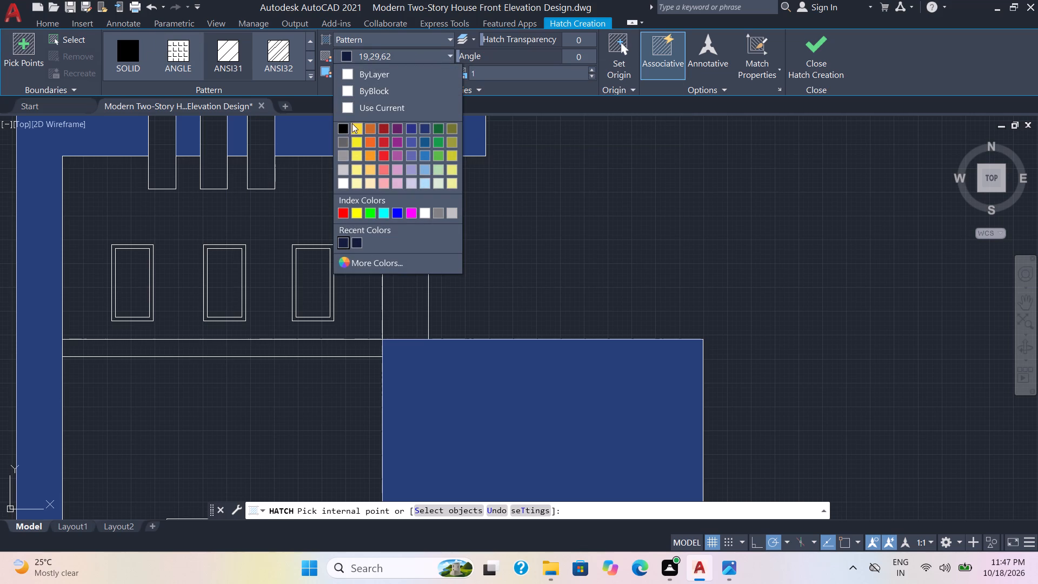
left_click(352, 123)
left_click(430, 50)
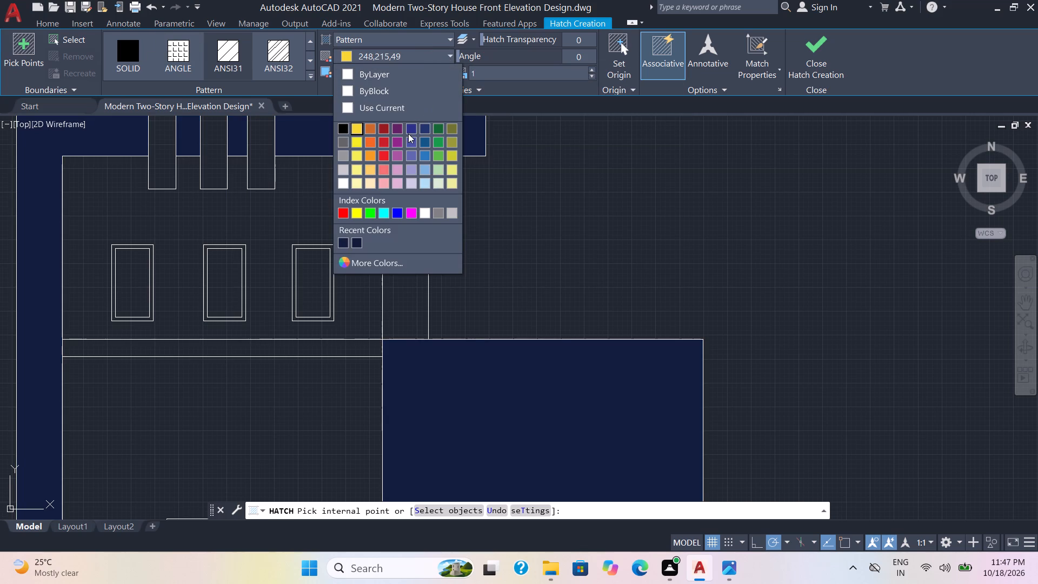
left_click(387, 260)
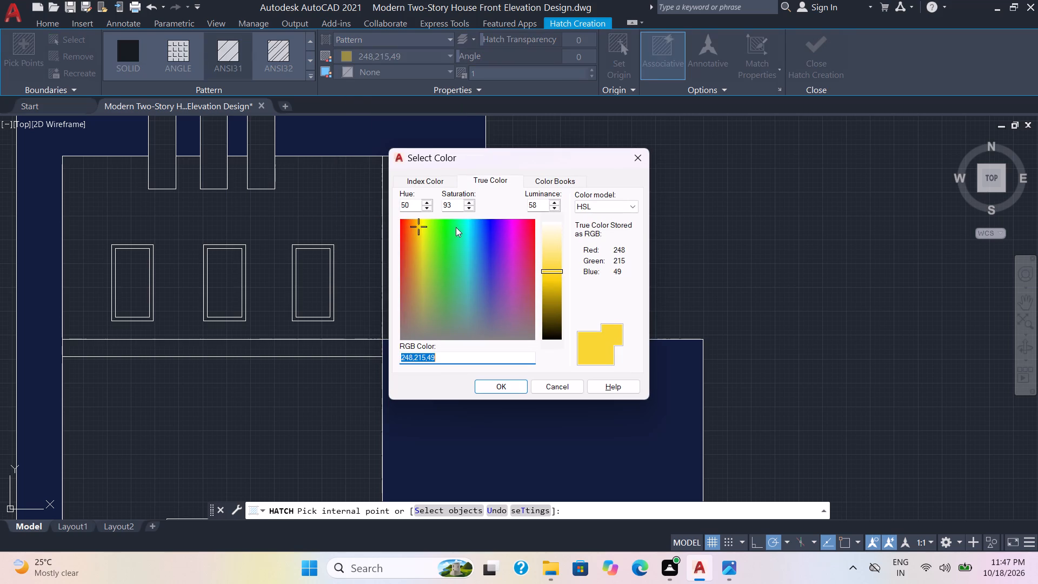
left_click(559, 268)
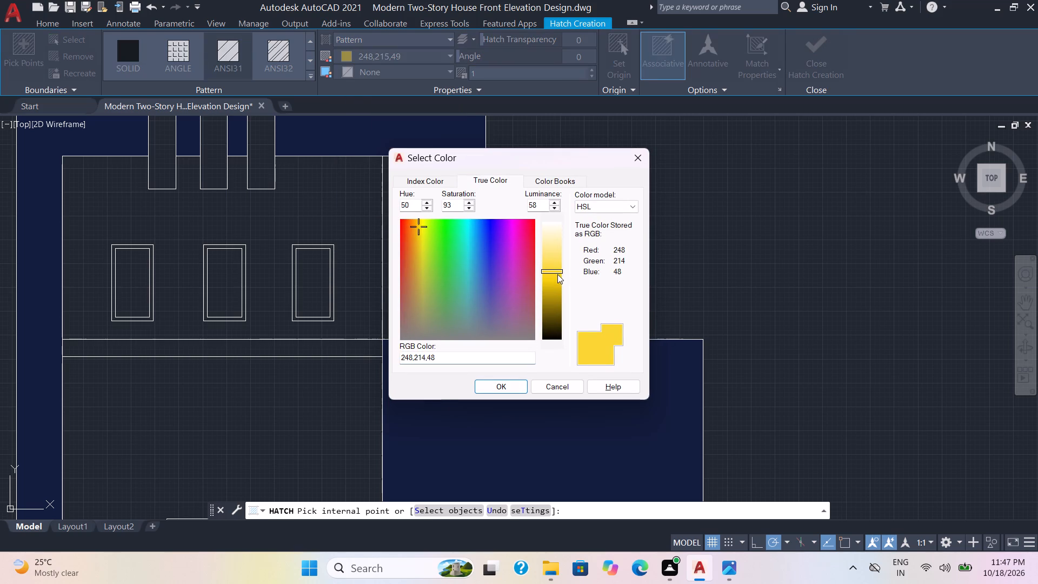
left_click_drag(554, 270, 555, 281)
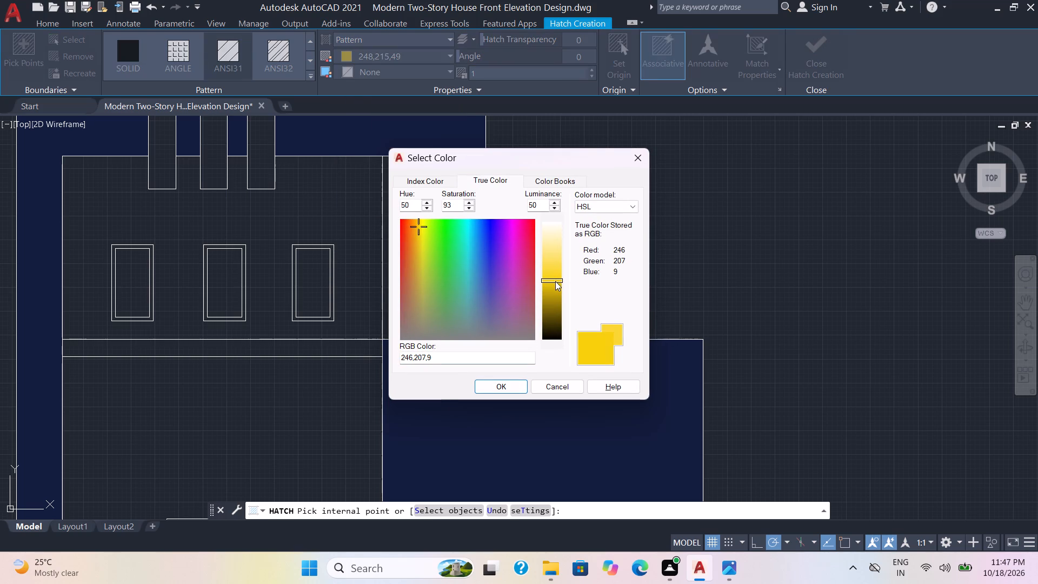
left_click_drag(555, 281, 555, 284)
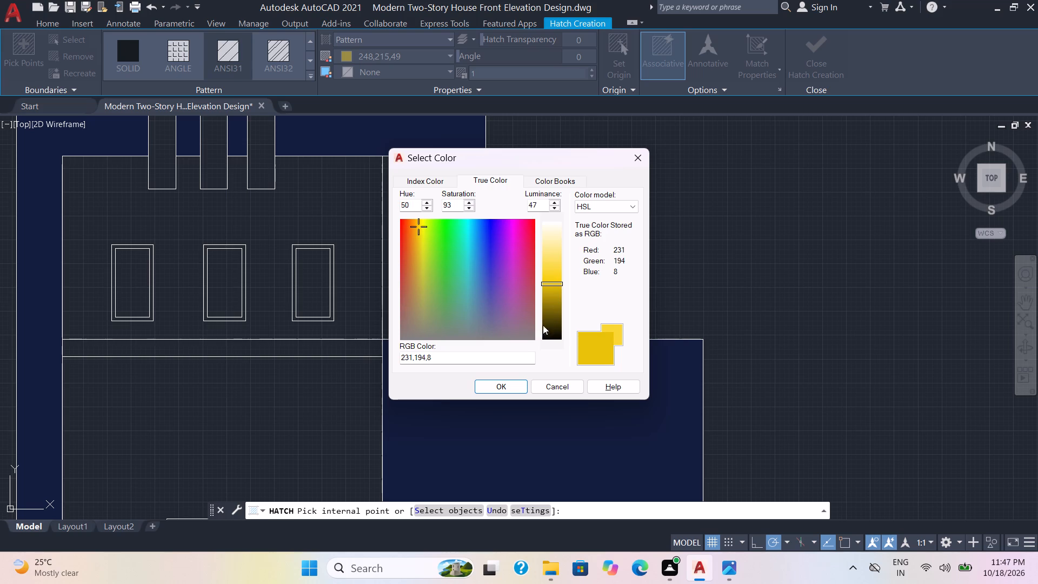
left_click(485, 384)
Hatch the three vertical fins crossing the roof beam in yellow 231,194,8.
scroll(501, 330, "down", 2)
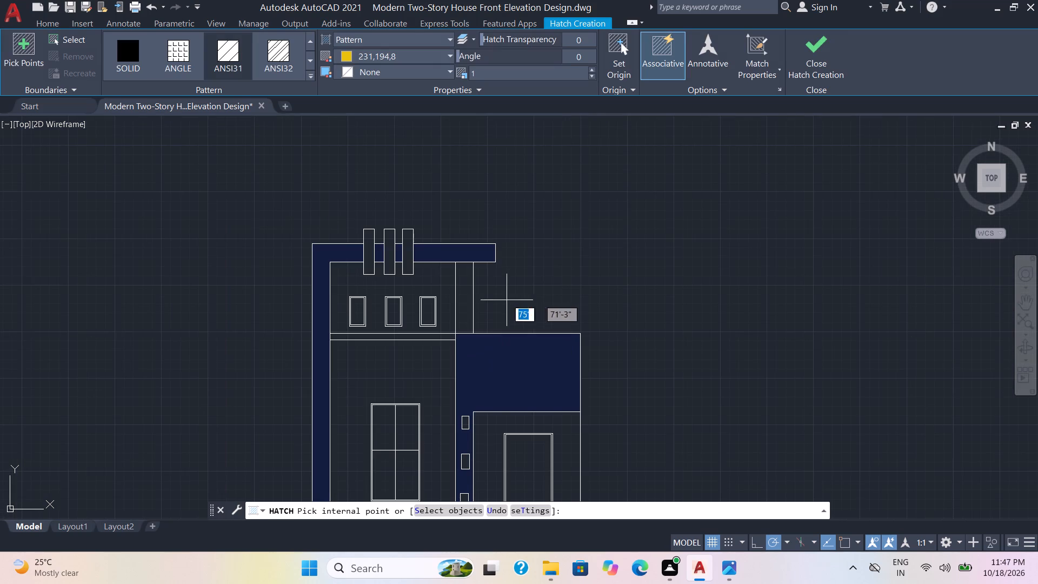
middle_click_drag(508, 297, 508, 260)
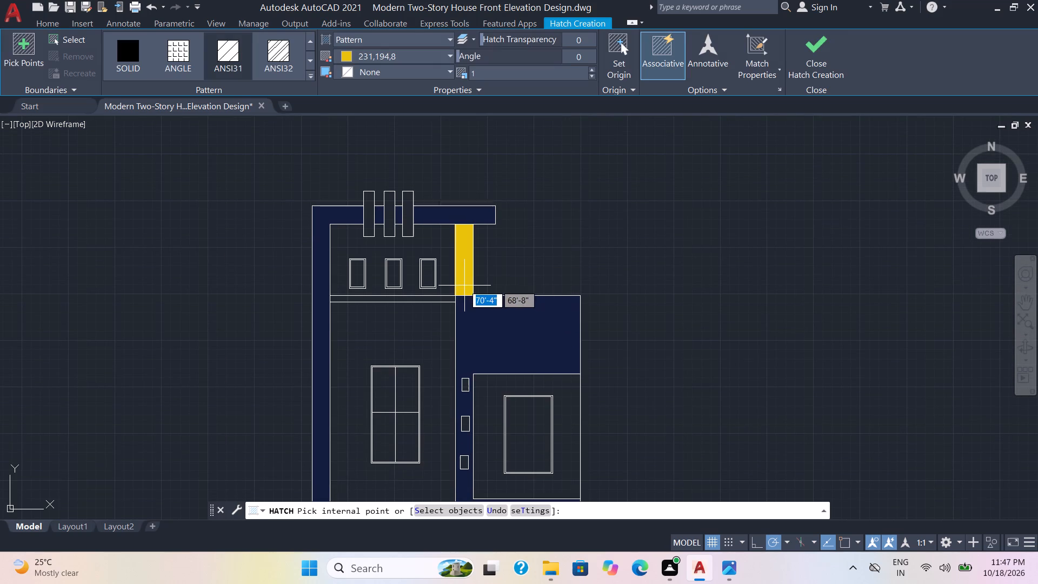
scroll(463, 284, "up", 3)
middle_click_drag(339, 171, 371, 263)
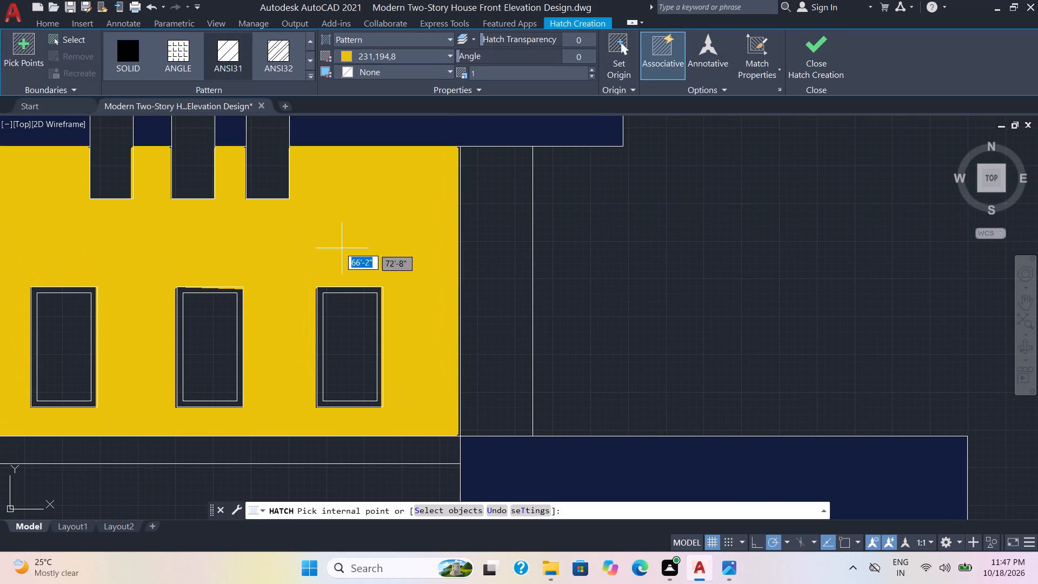
left_click(279, 178)
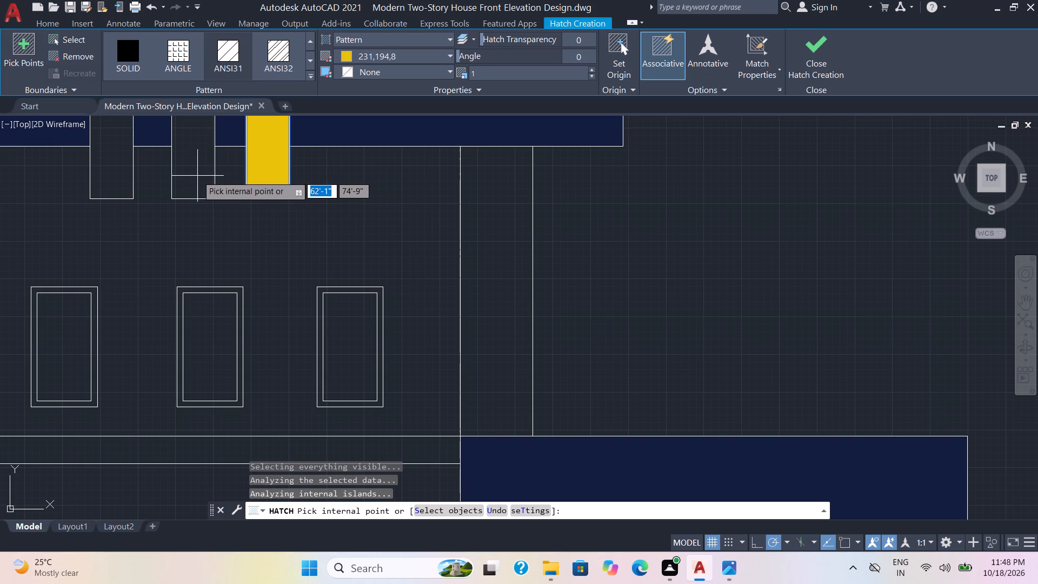
left_click(197, 176)
left_click(107, 178)
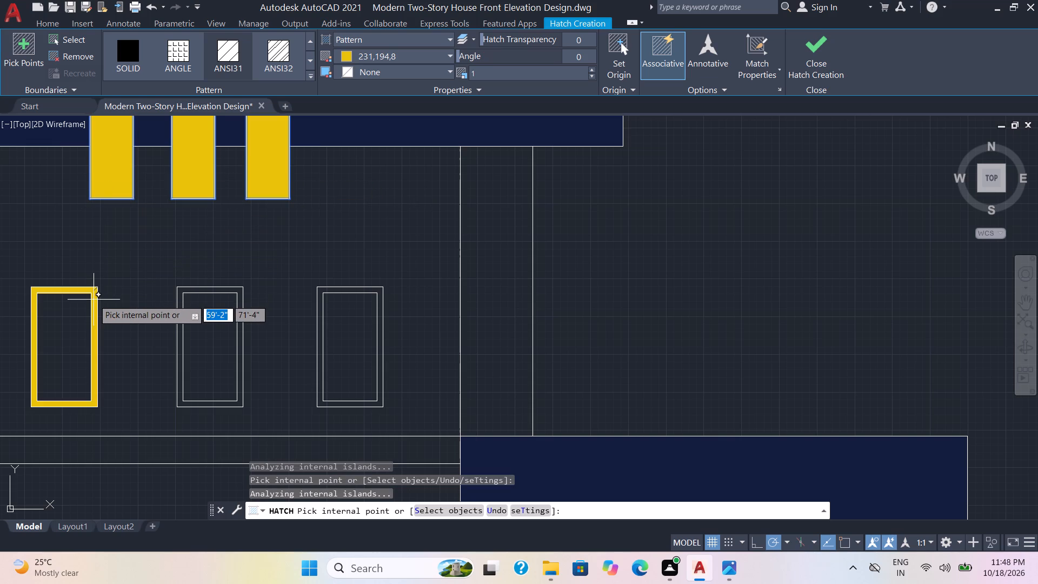
Add the frames of the three small upper windows and the floor band below them to the yellow hatch.
left_click(94, 297)
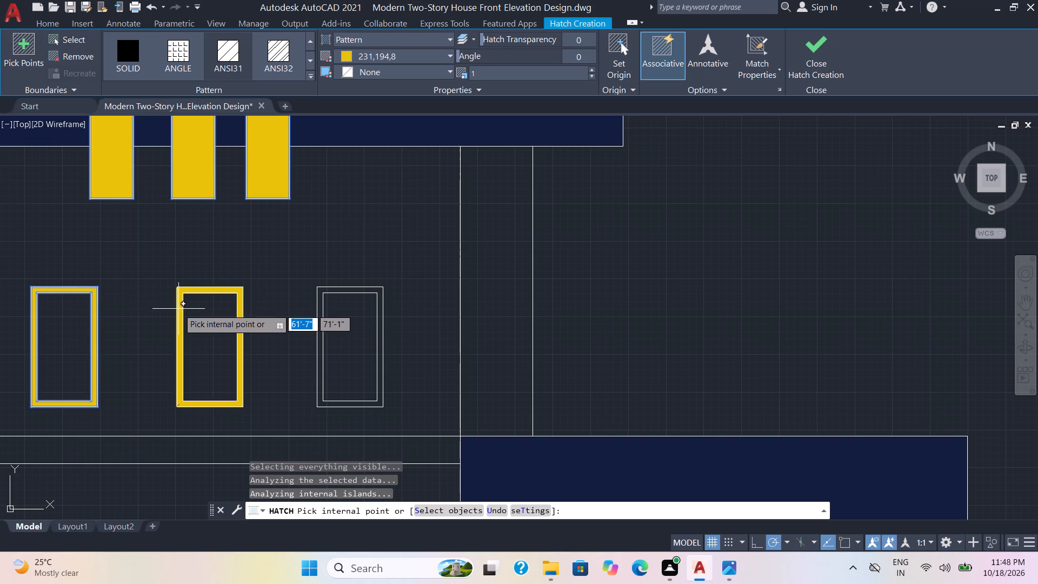
left_click(180, 308)
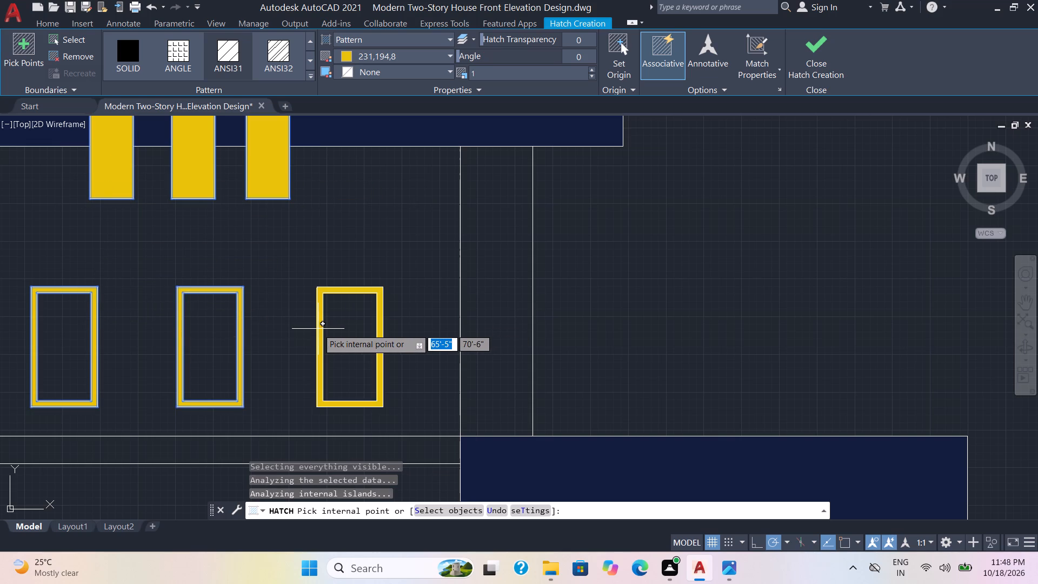
left_click(318, 329)
left_click(279, 448)
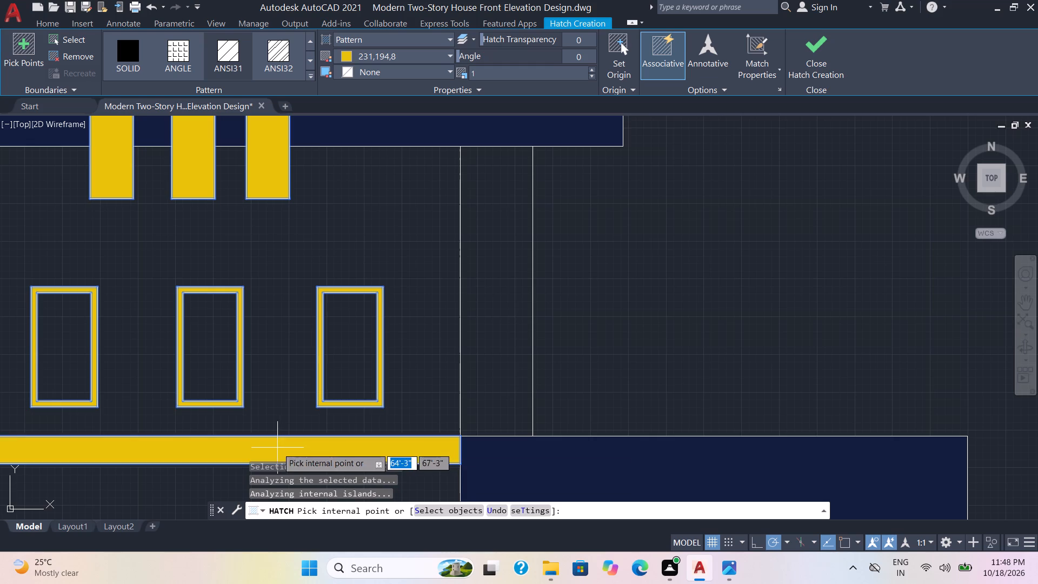
Hatch the side block's window frame and the three small rectangles in the narrow column in yellow.
scroll(297, 403, "down", 2)
middle_click_drag(537, 360, 527, 283)
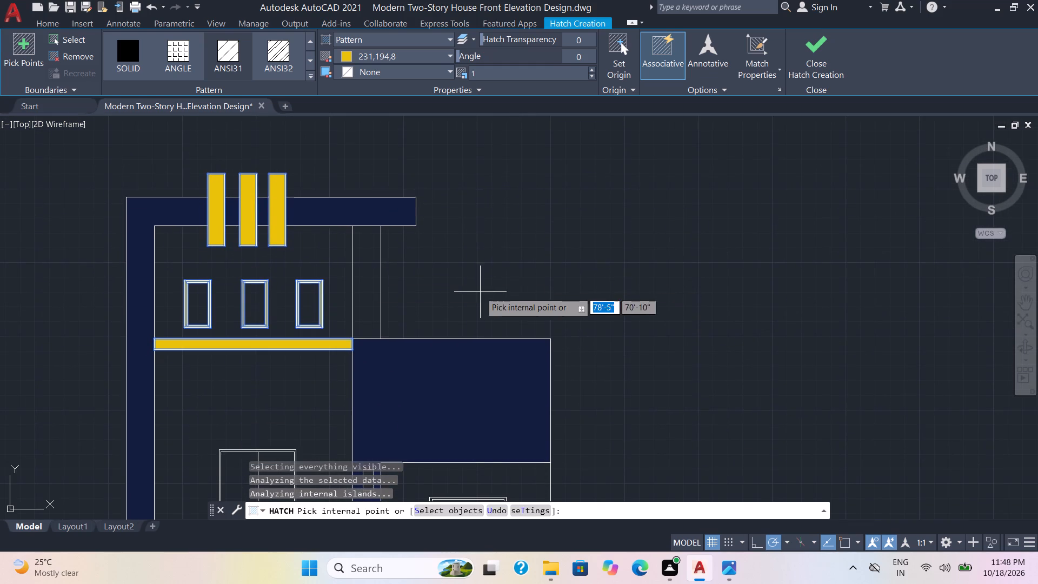
scroll(364, 275, "up", 1)
middle_click_drag(509, 341, 509, 340)
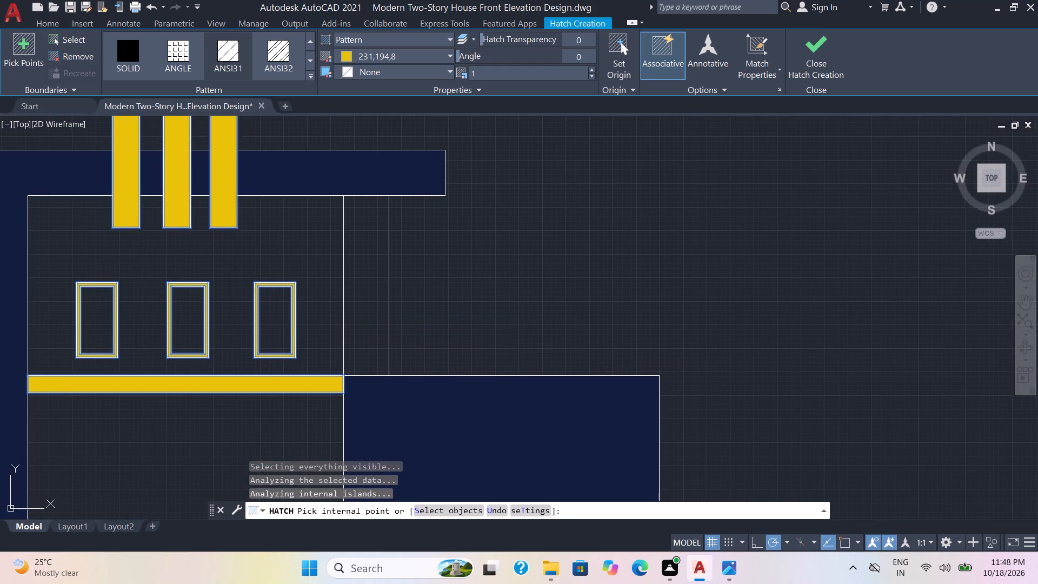
middle_click_drag(509, 340, 528, 123)
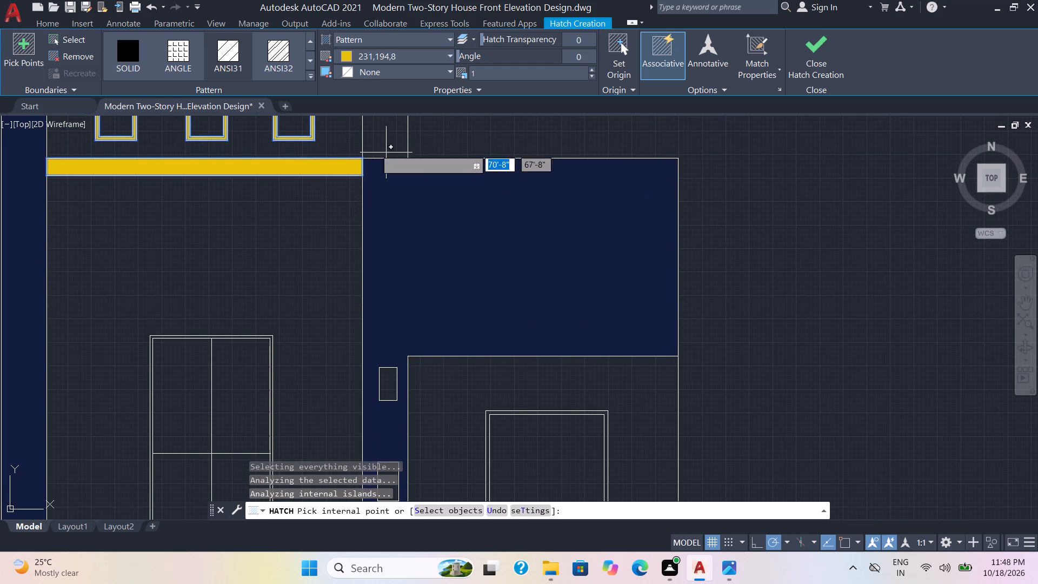
scroll(307, 142, "up", 1)
middle_click_drag(307, 149, 327, 371)
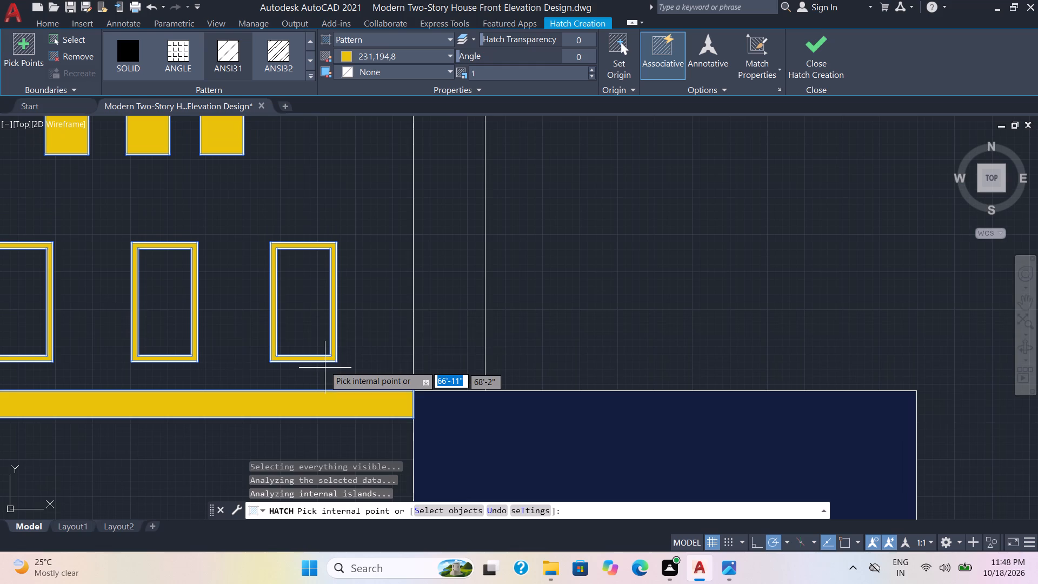
scroll(324, 295, "up", 2)
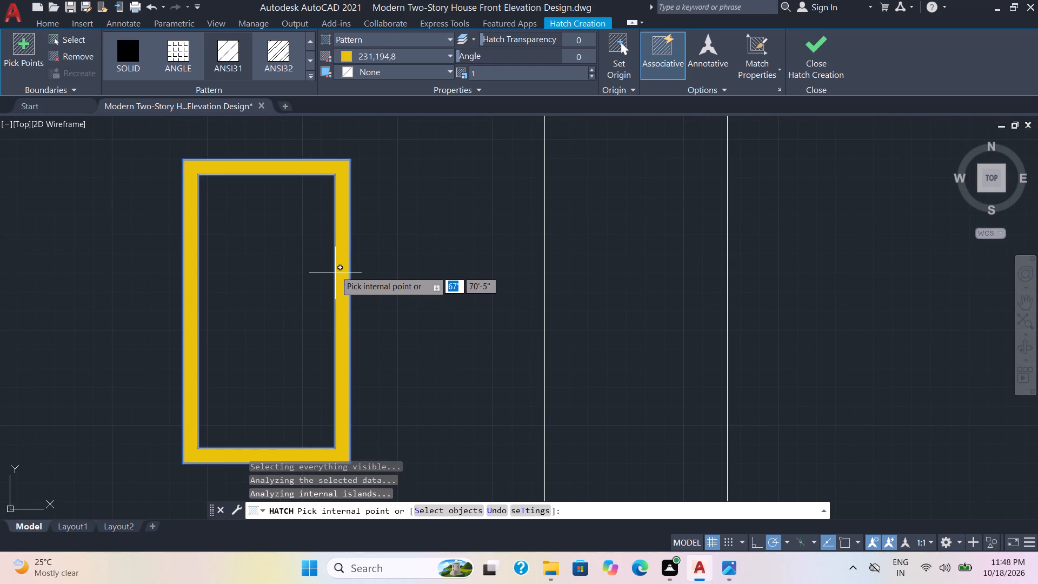
scroll(337, 251, "up", 3)
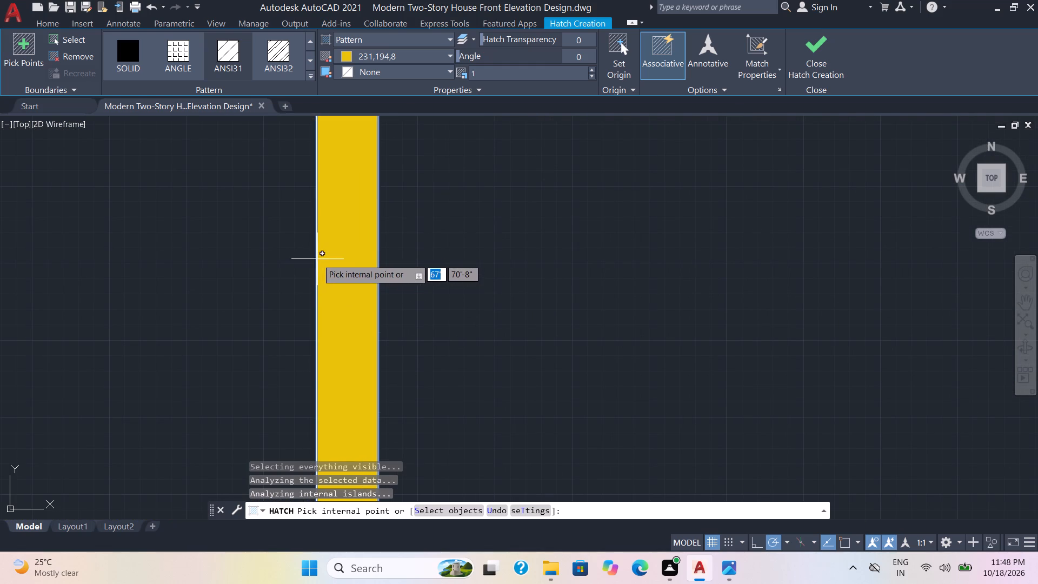
scroll(319, 258, "down", 3)
middle_click_drag(481, 296, 491, 69)
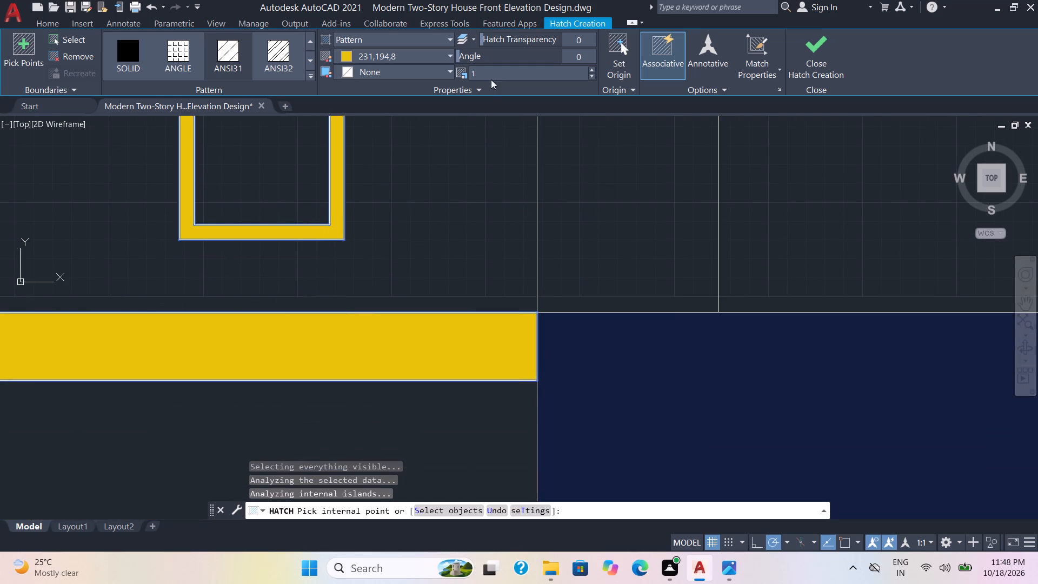
scroll(493, 187, "down", 2)
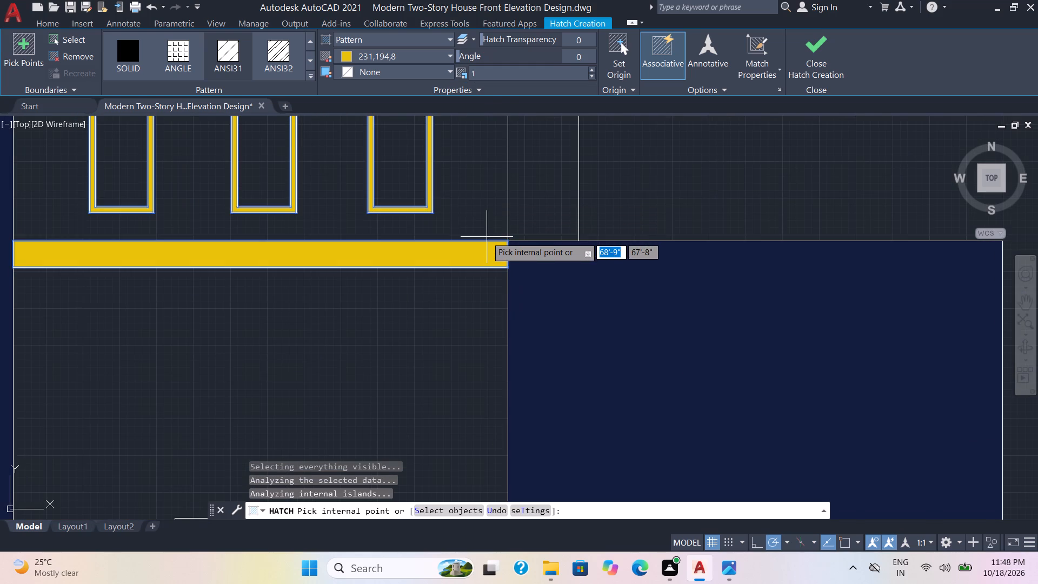
scroll(487, 237, "down", 1)
middle_click_drag(487, 235, 460, 130)
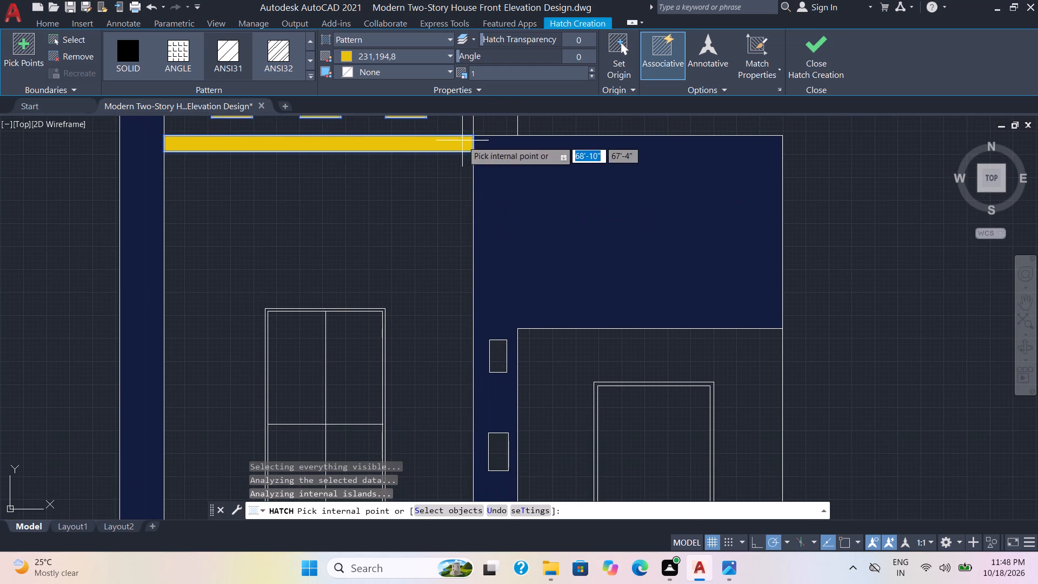
middle_click_drag(471, 228, 442, 45)
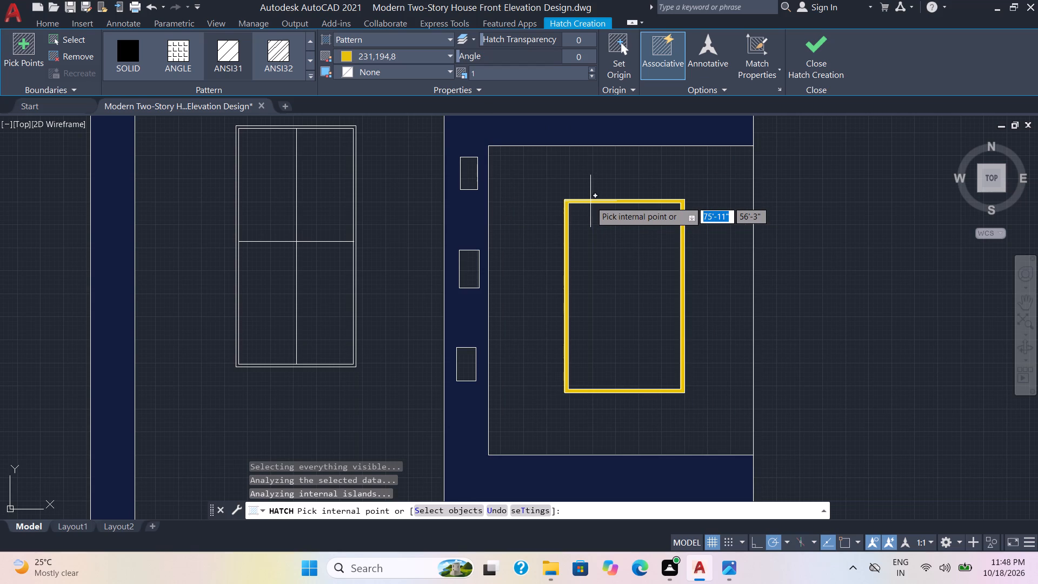
left_click(590, 201)
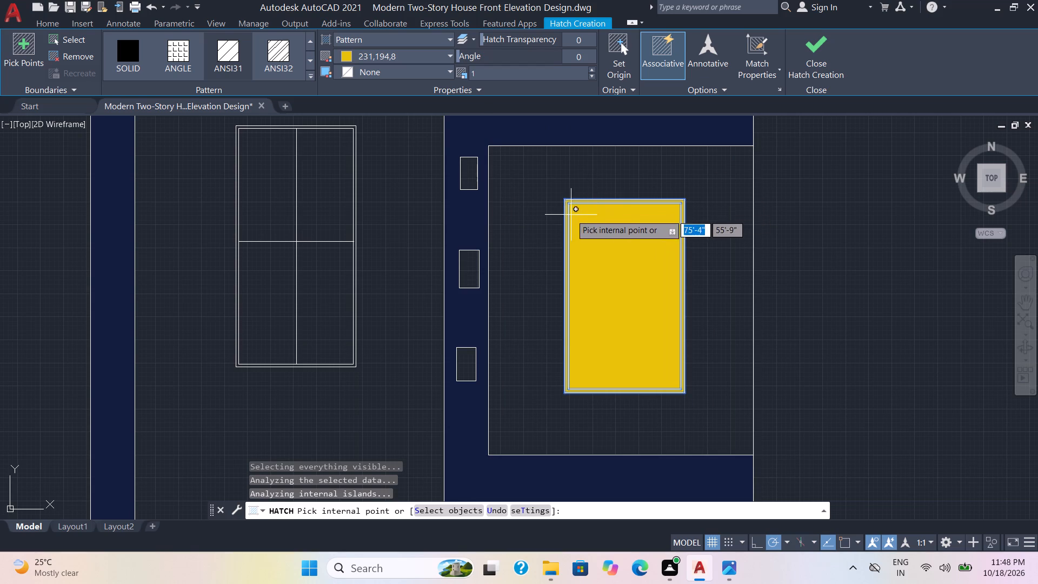
left_click(469, 175)
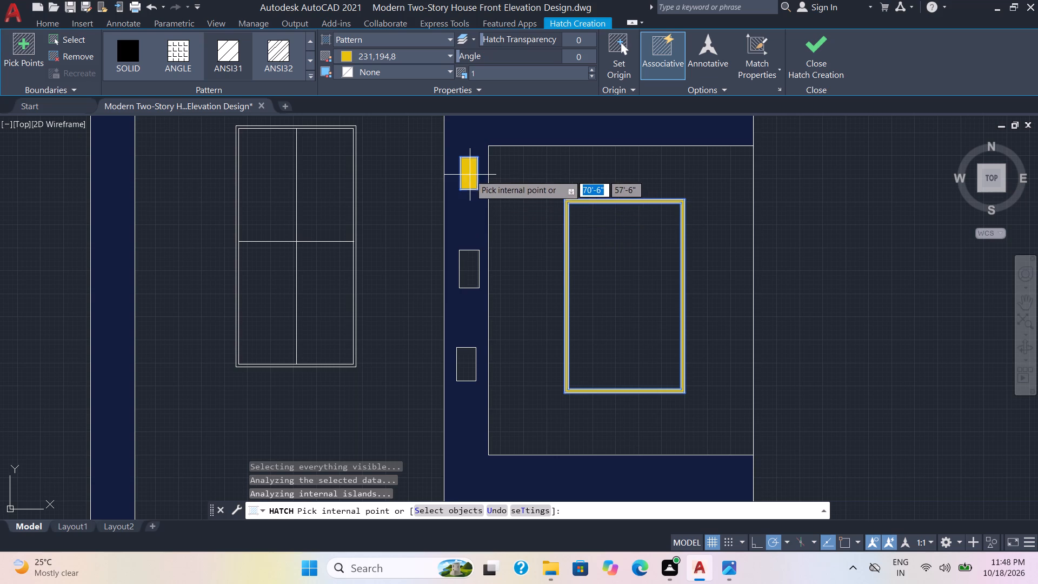
left_click(467, 277)
left_click(468, 362)
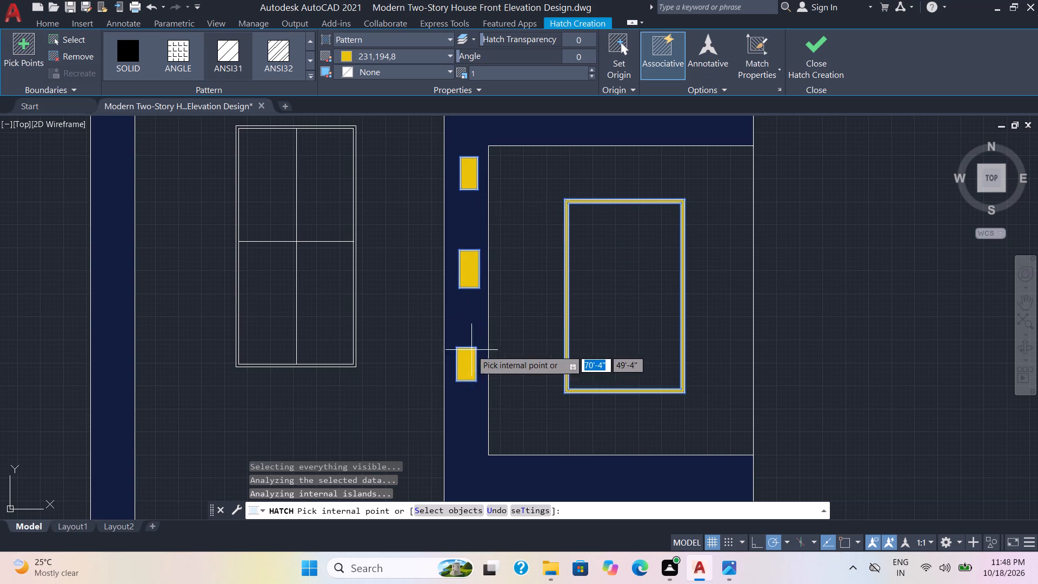
Hatch the frame of the large four-pane window in the main block in yellow.
scroll(527, 309, "down", 1)
scroll(428, 294, "up", 3)
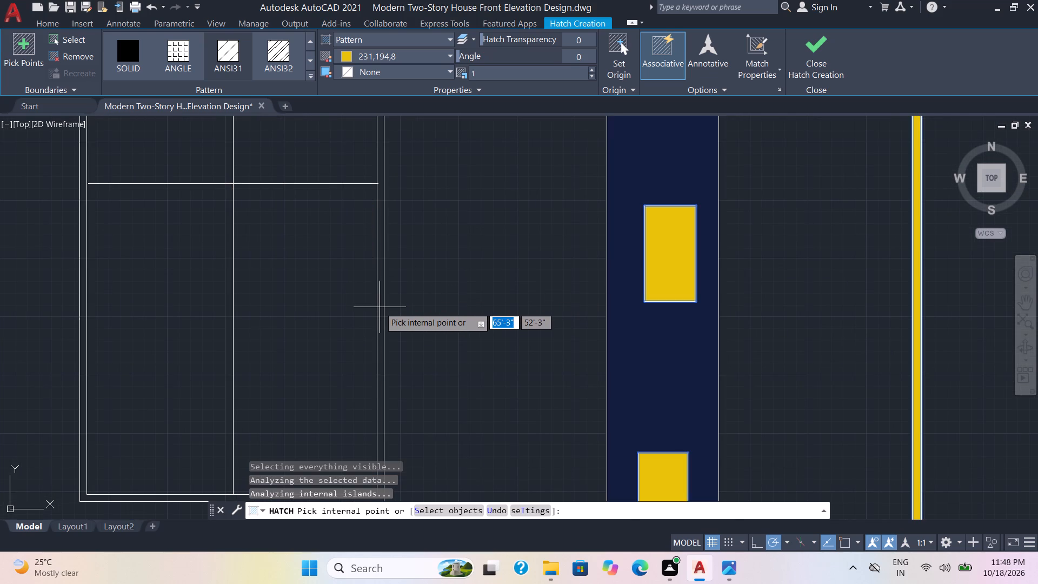
scroll(380, 308, "up", 2)
left_click(376, 324)
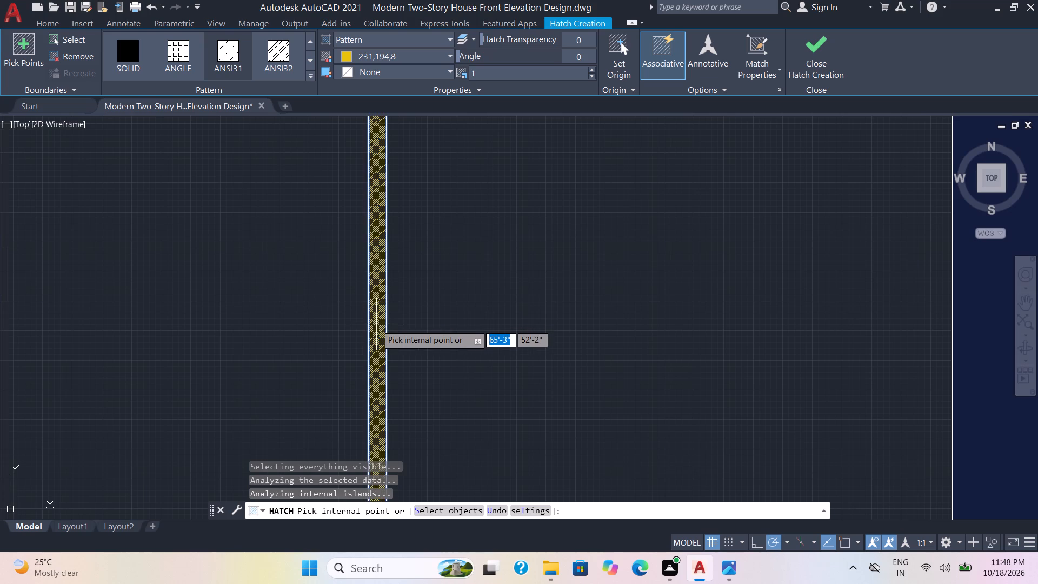
Switch the yellow facade hatch from a line pattern to a solid fill.
scroll(390, 321, "down", 6)
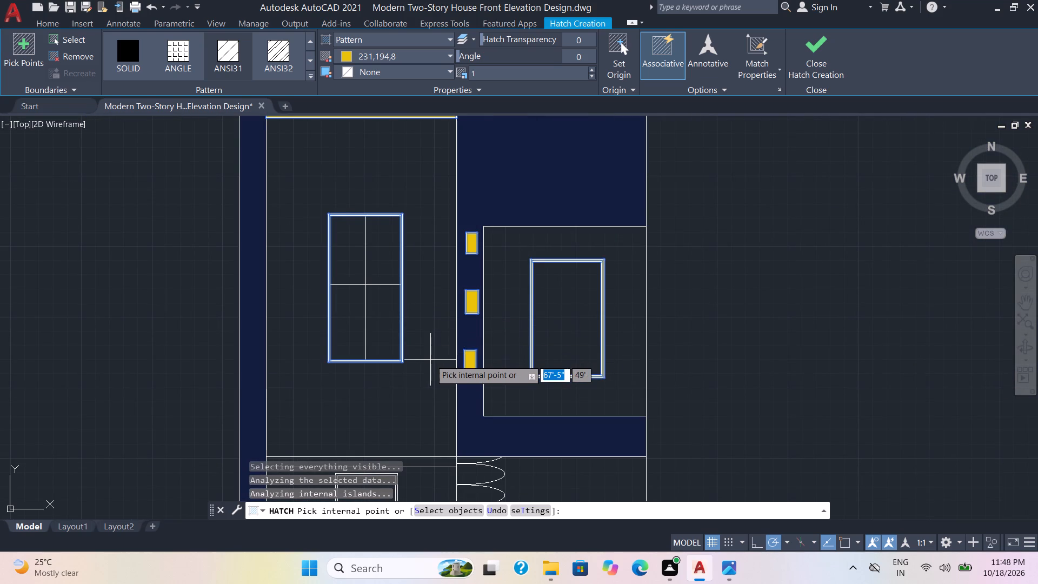
left_click(405, 38)
left_click(392, 55)
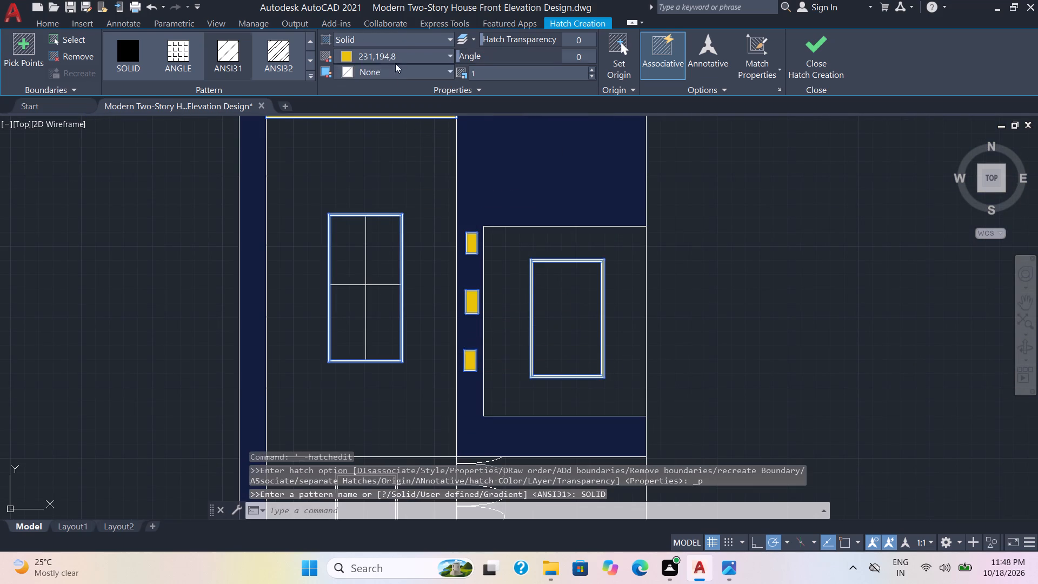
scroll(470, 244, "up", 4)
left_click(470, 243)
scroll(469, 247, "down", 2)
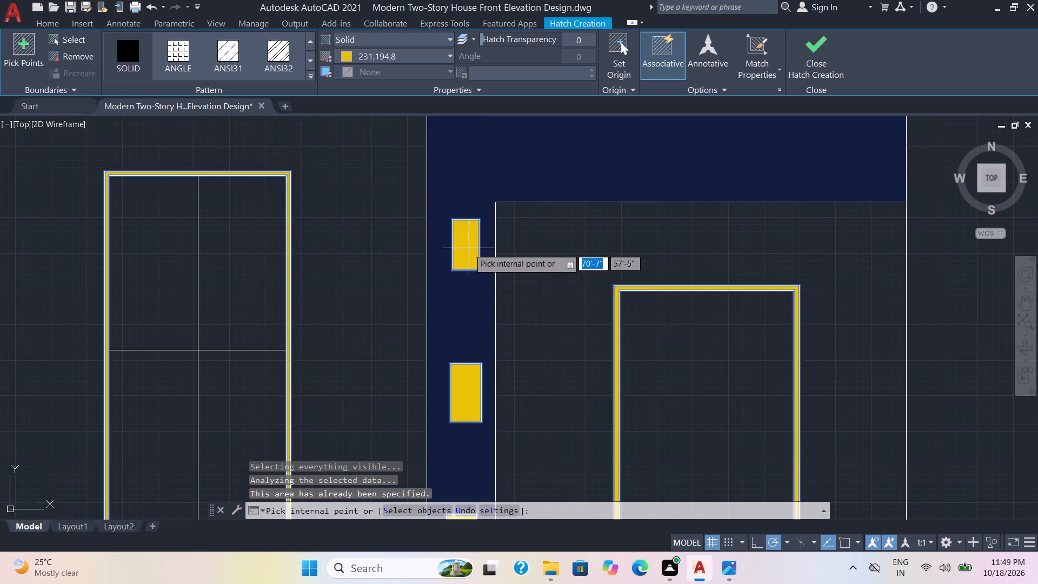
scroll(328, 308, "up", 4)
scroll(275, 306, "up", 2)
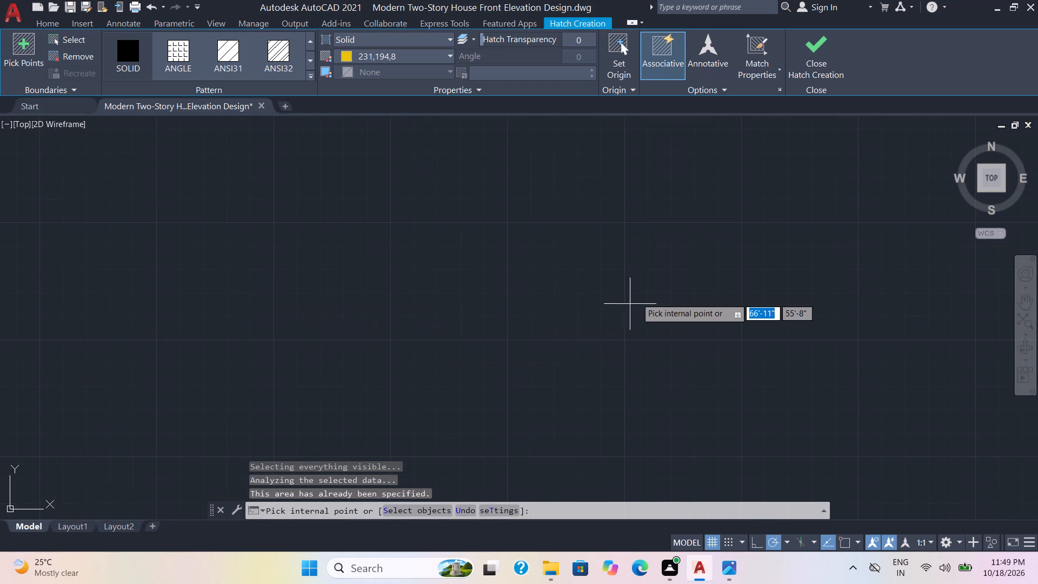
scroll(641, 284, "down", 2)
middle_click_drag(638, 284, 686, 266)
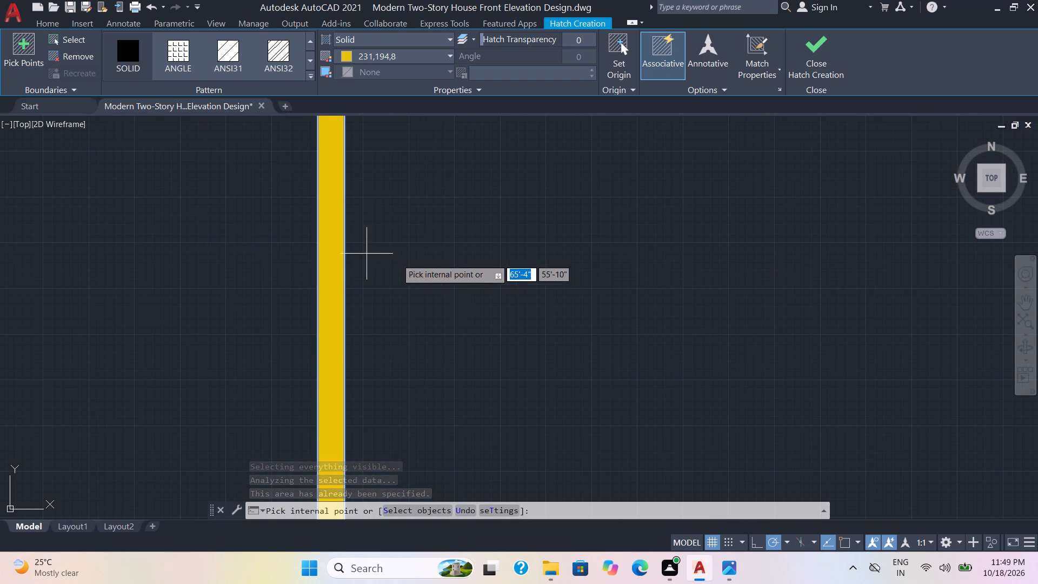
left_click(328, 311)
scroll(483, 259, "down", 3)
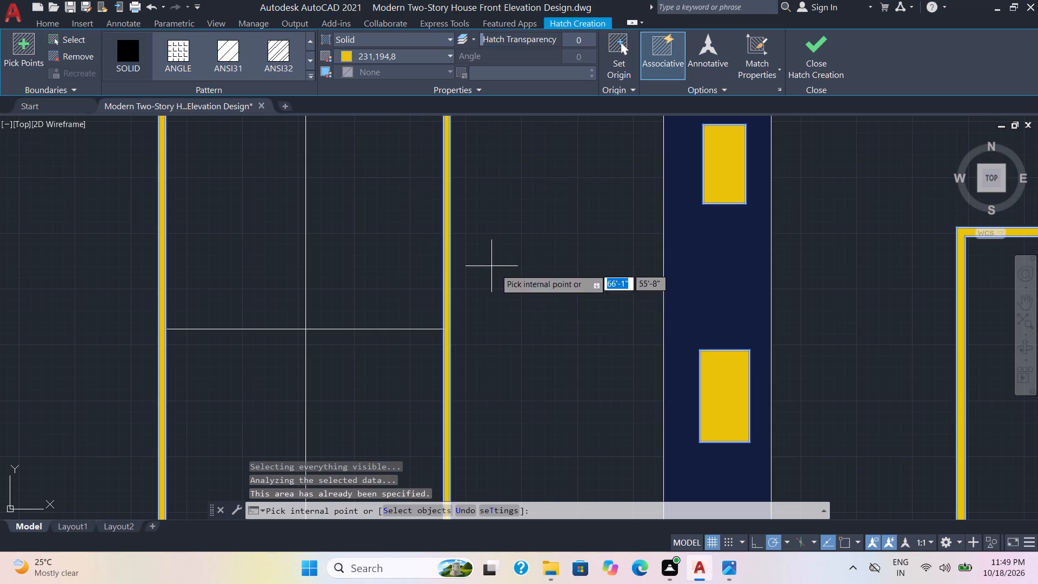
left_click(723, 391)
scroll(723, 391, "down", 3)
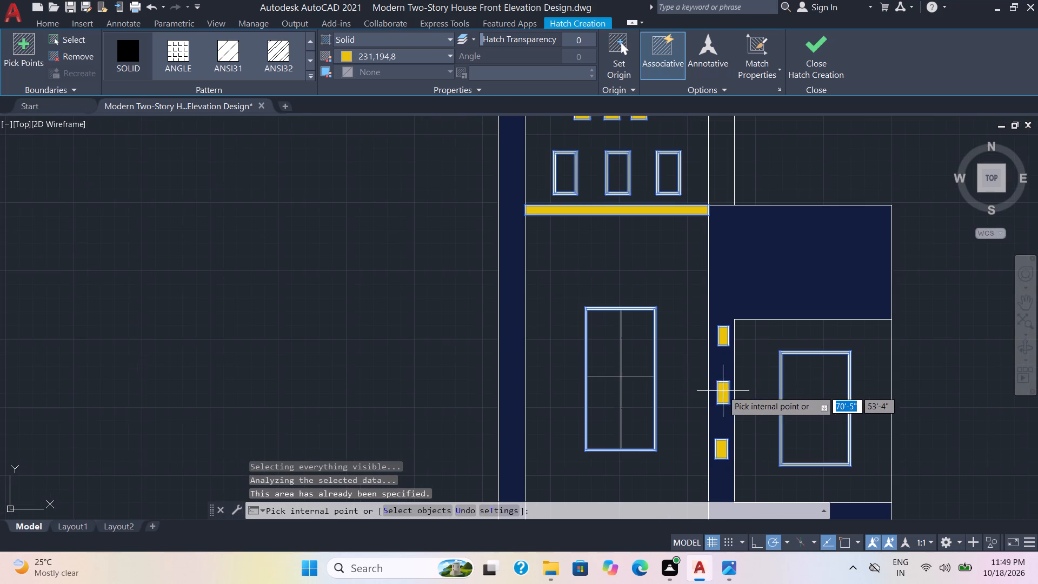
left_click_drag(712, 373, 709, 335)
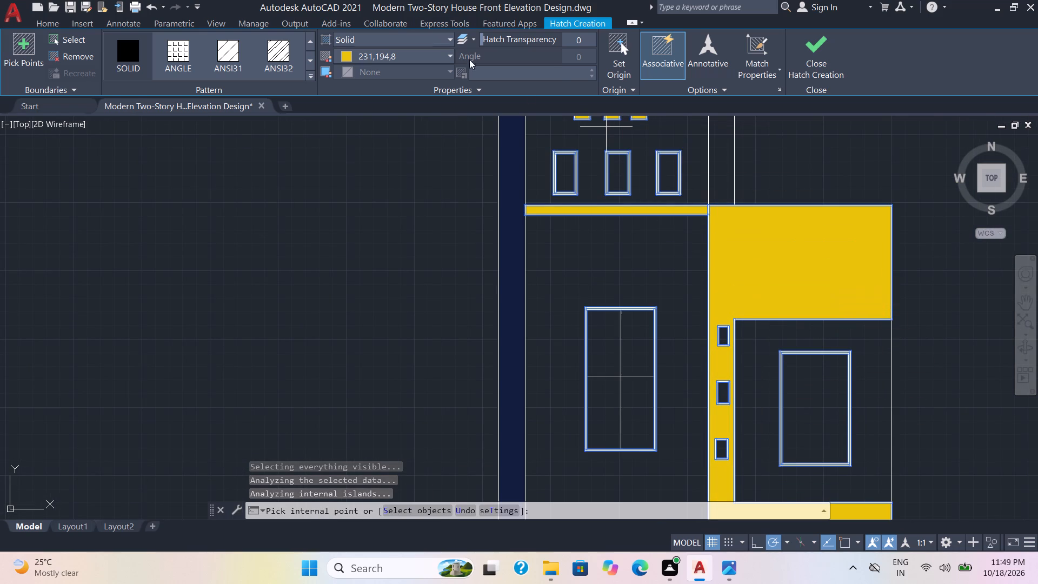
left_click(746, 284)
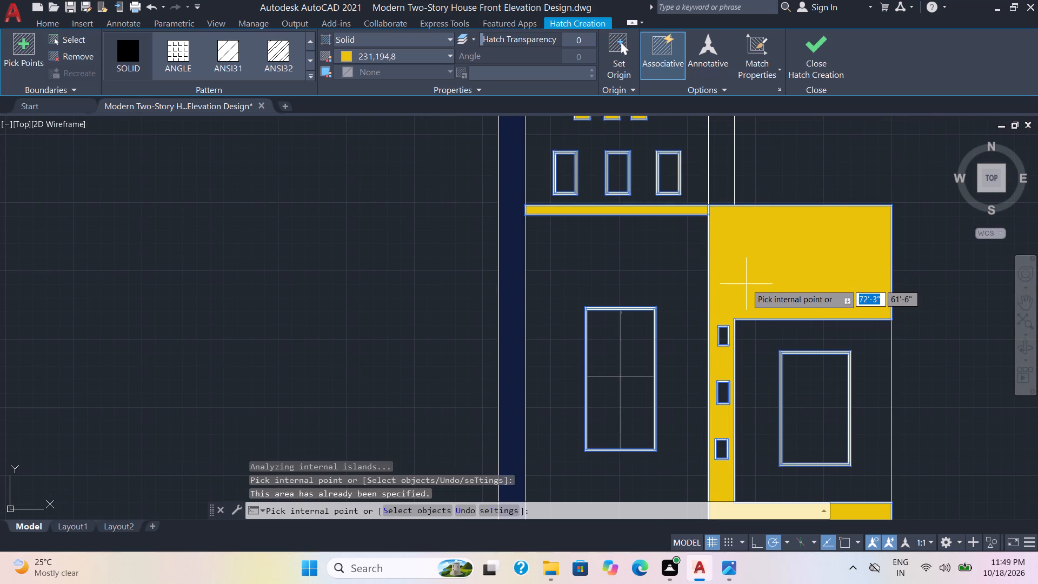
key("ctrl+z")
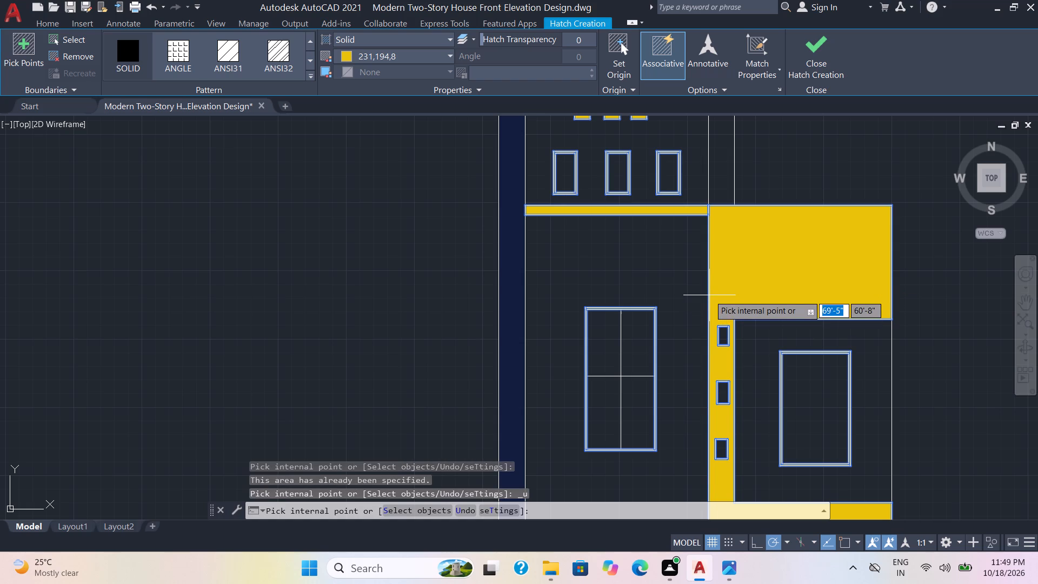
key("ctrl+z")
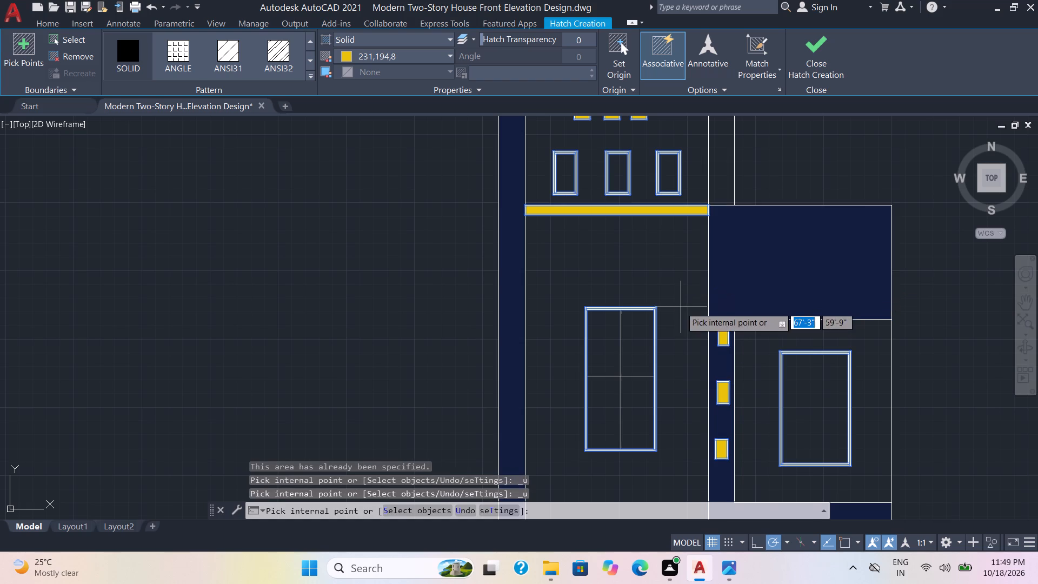
Add the floor band above the ground-floor door and the door's frame to the solid yellow hatch.
middle_click_drag(681, 307, 645, 22)
scroll(681, 307, "down", 1)
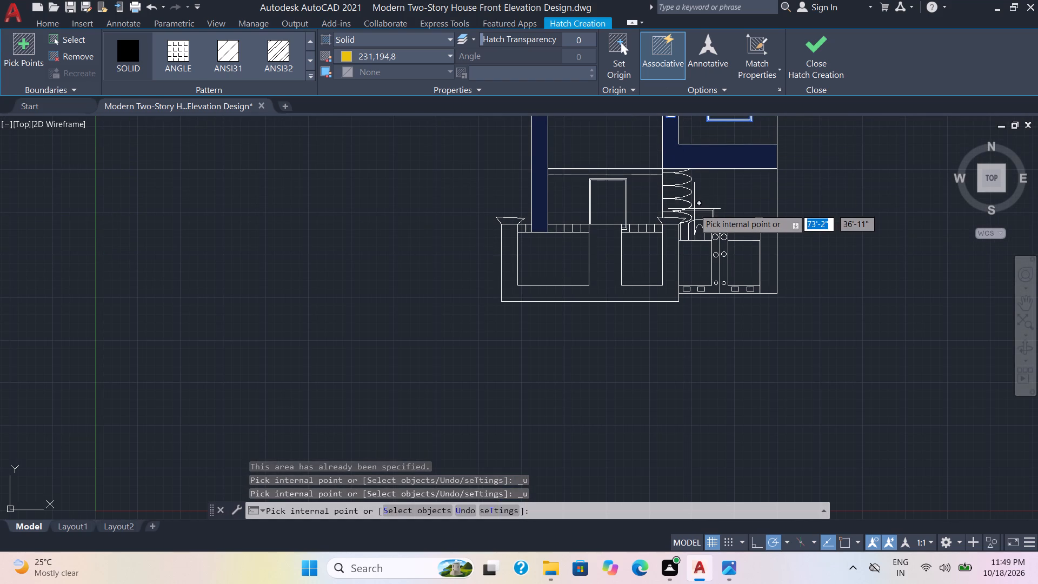
scroll(630, 173, "up", 1)
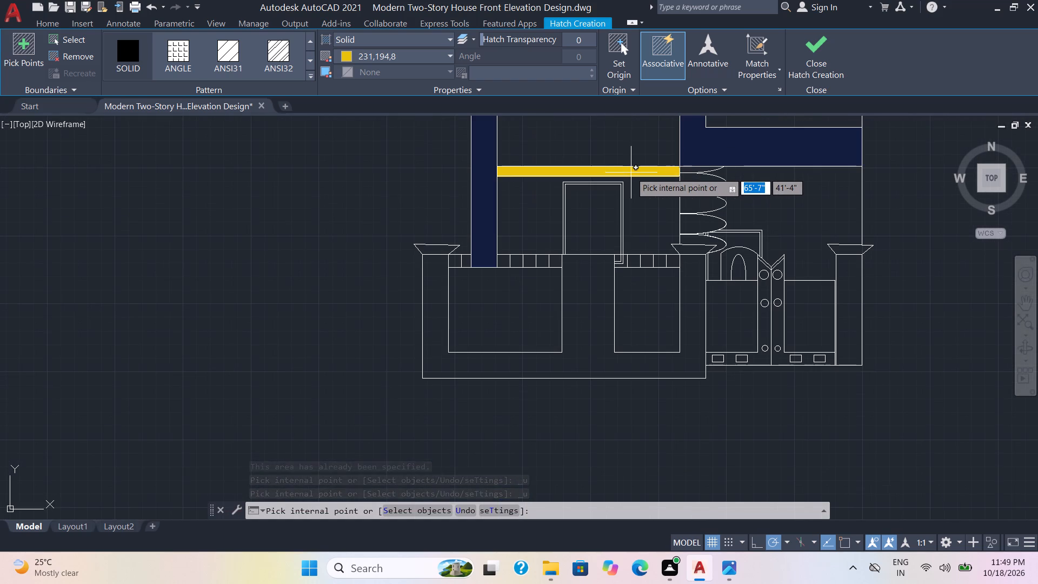
left_click(631, 172)
scroll(614, 191, "up", 3)
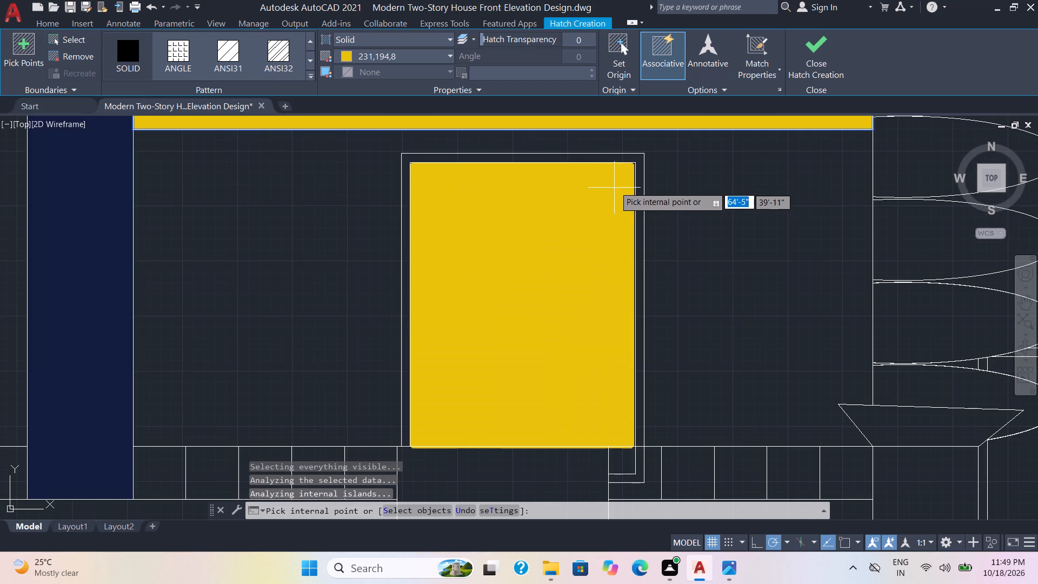
left_click(631, 160)
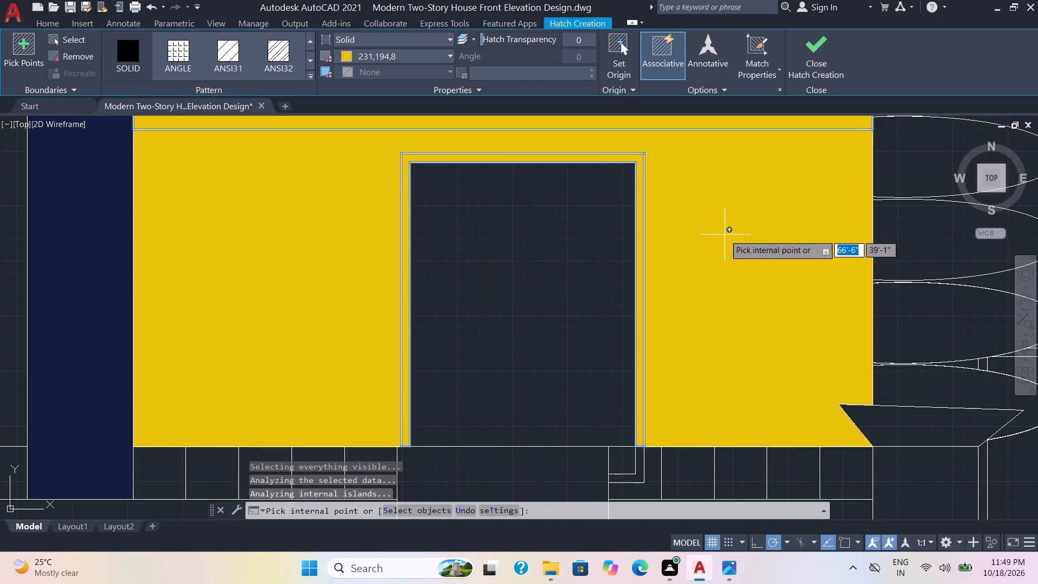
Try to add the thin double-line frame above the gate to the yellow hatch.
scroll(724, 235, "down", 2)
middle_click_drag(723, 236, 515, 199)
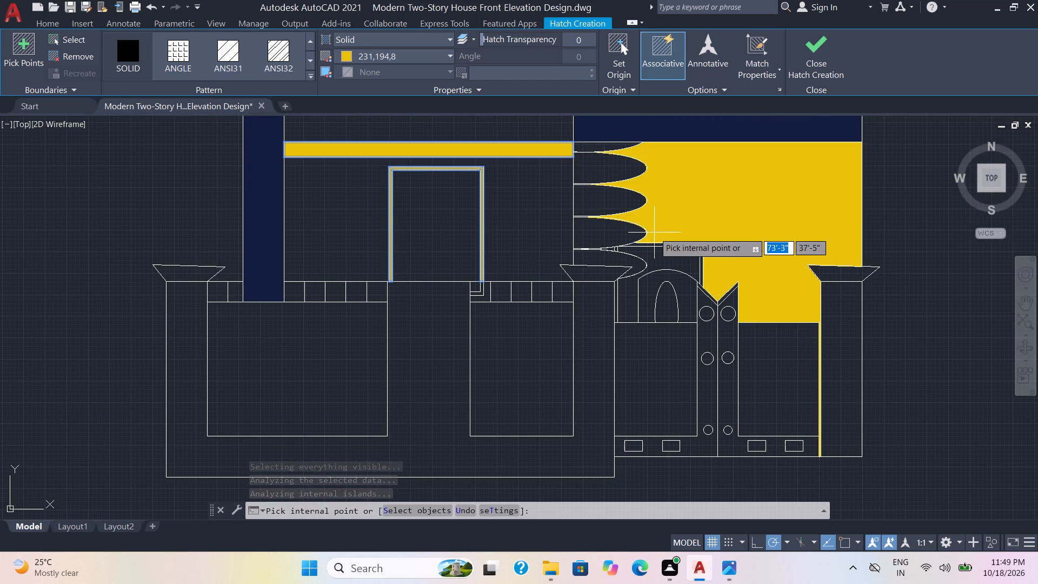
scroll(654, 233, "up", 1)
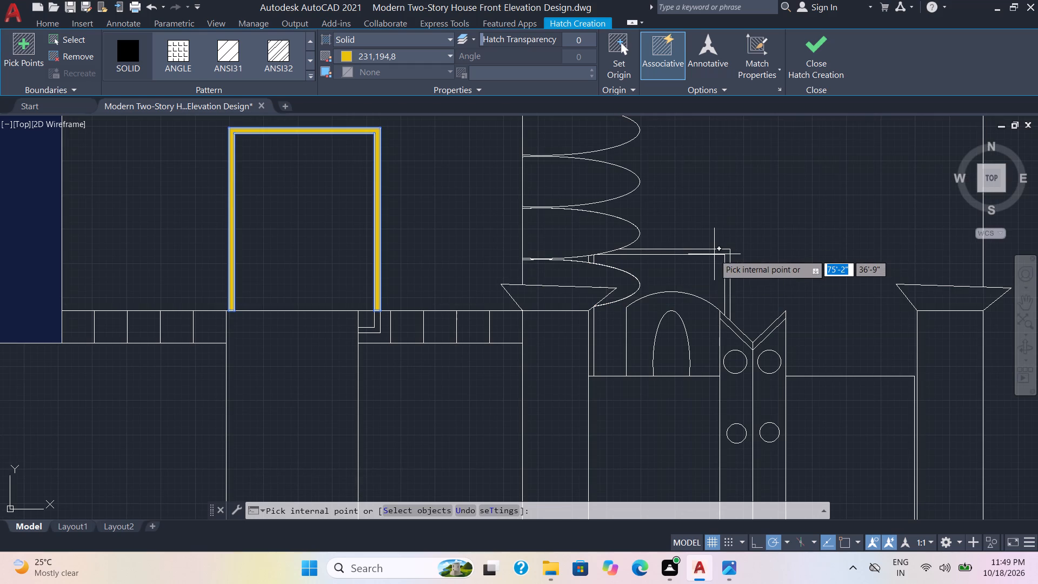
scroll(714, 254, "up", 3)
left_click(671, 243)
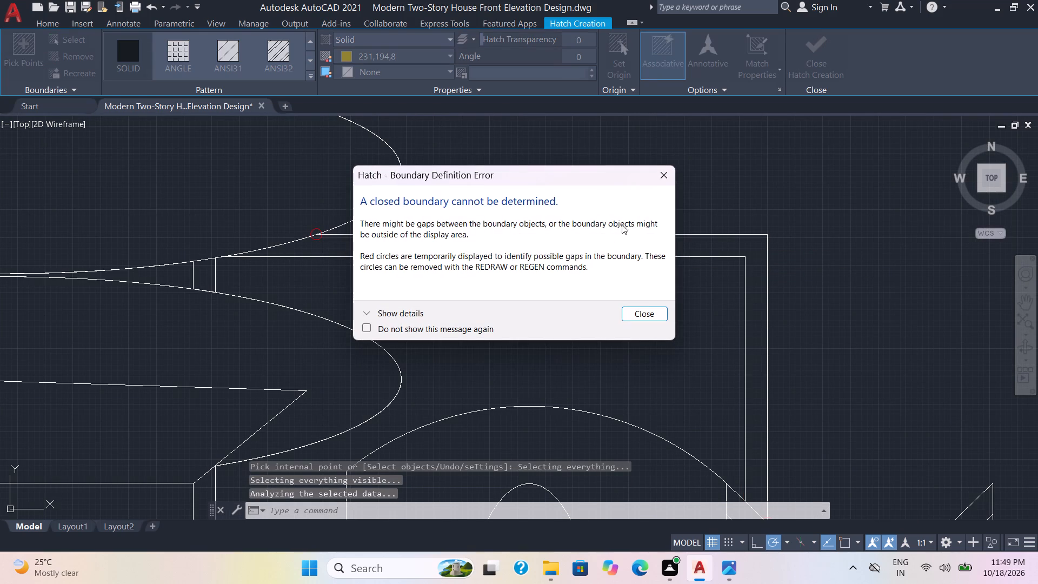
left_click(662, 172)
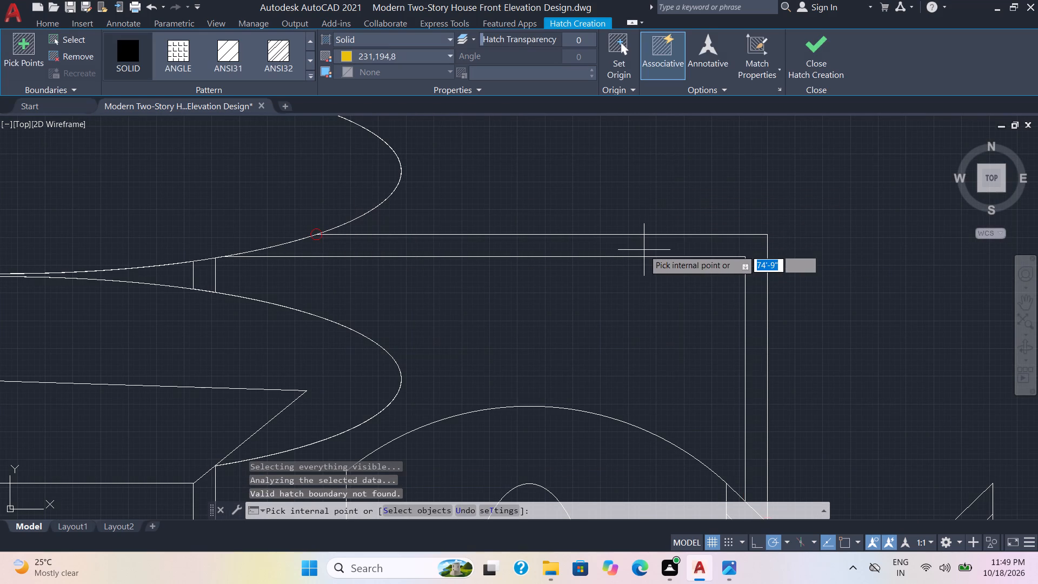
Hatch the small frame piece between the two lowest curved shapes beside the gate in yellow.
scroll(451, 235, "up", 1)
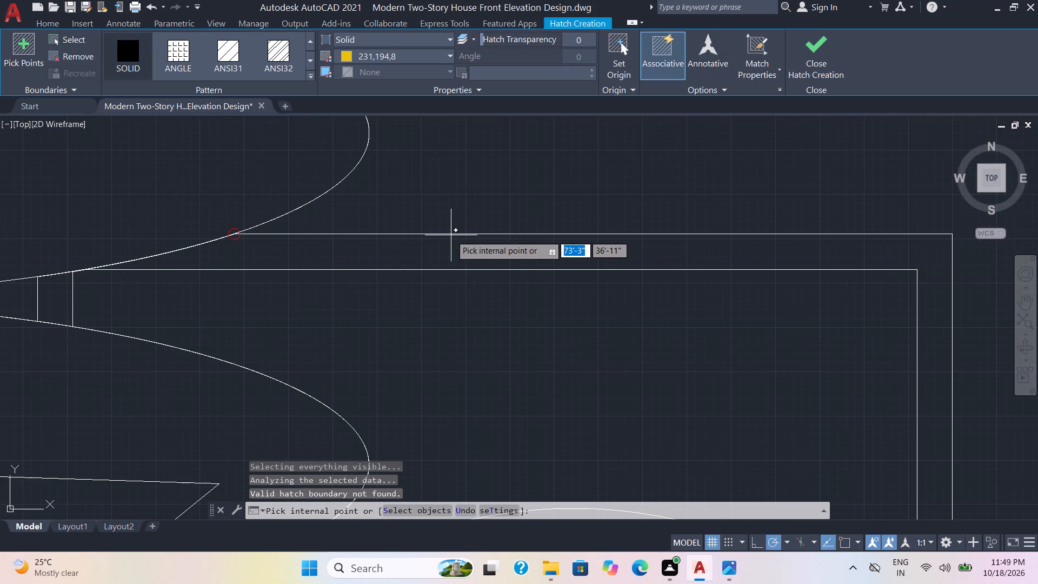
left_click(45, 303)
scroll(248, 324, "down", 2)
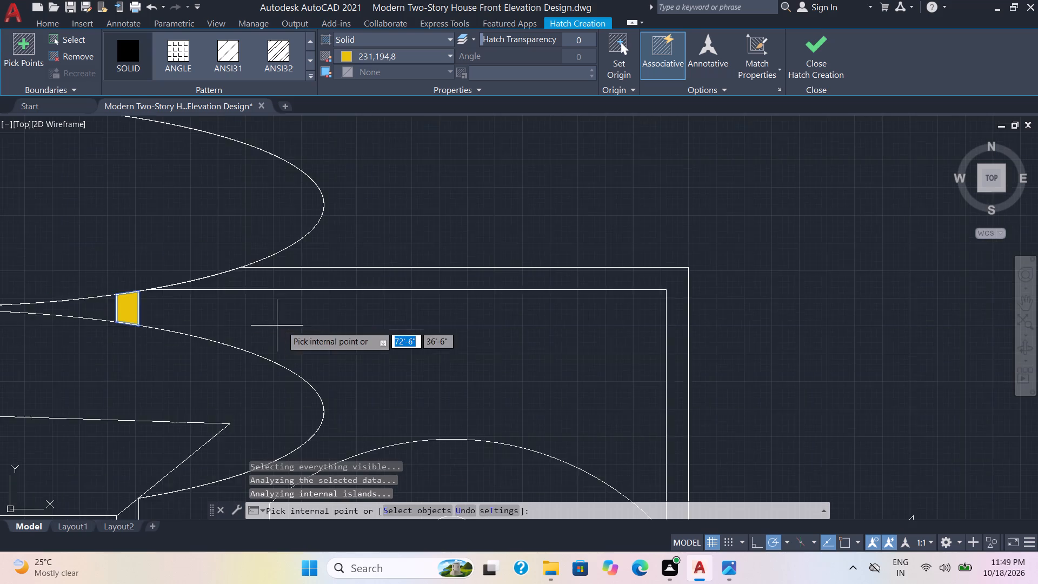
Add the sloped caps of the three boundary wall and gate pillars to the yellow hatch.
scroll(355, 340, "down", 1)
middle_click_drag(365, 365, 361, 114)
scroll(365, 365, "down", 1)
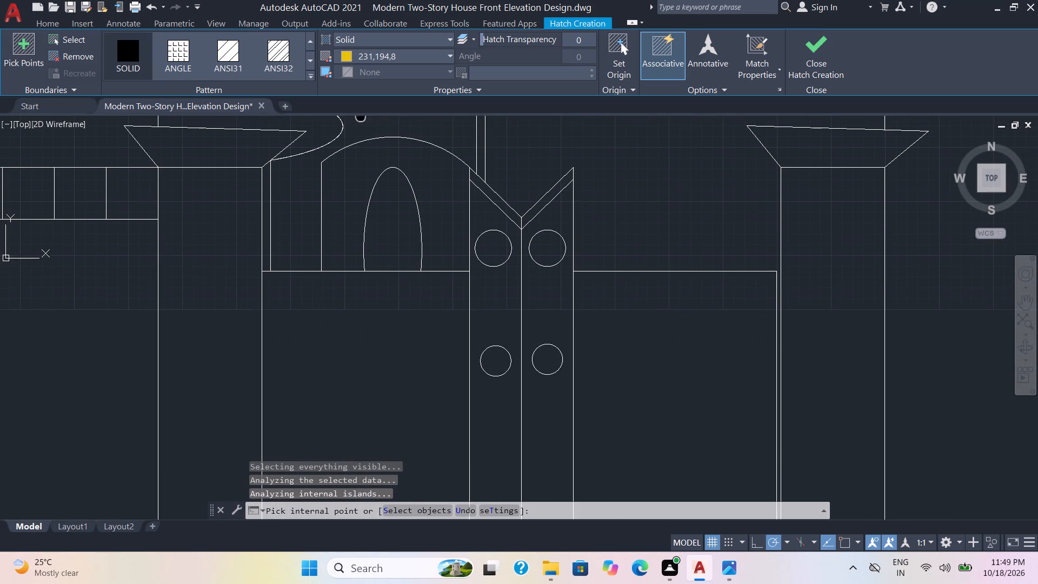
left_click(816, 151)
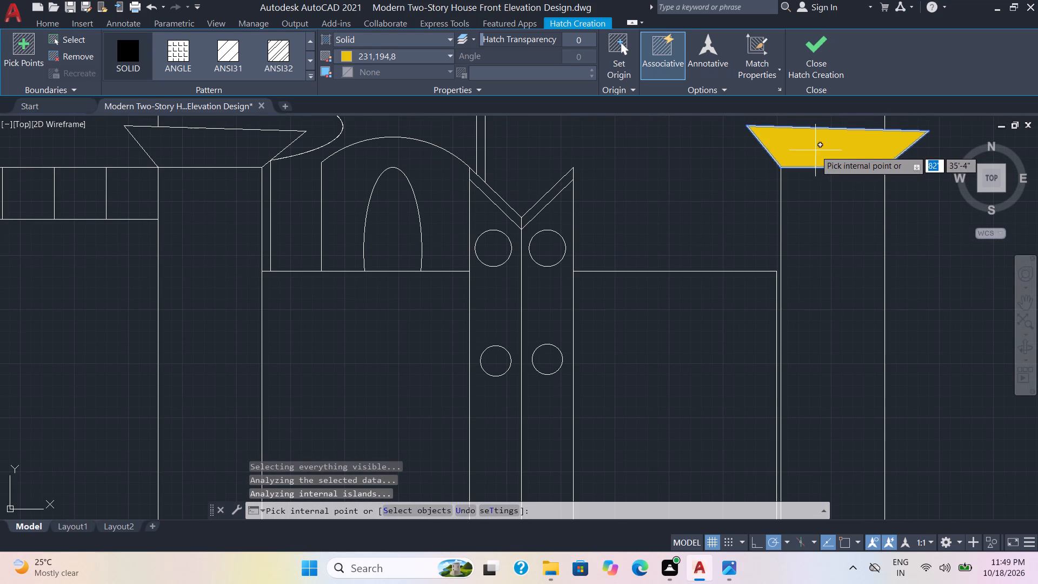
left_click(195, 156)
scroll(195, 156, "down", 1)
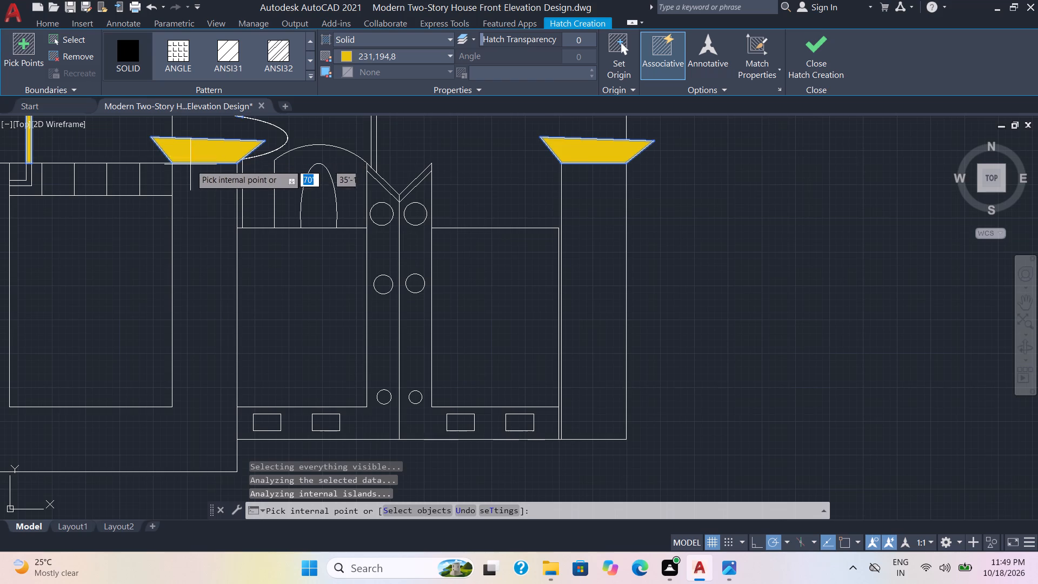
scroll(161, 180, "down", 1)
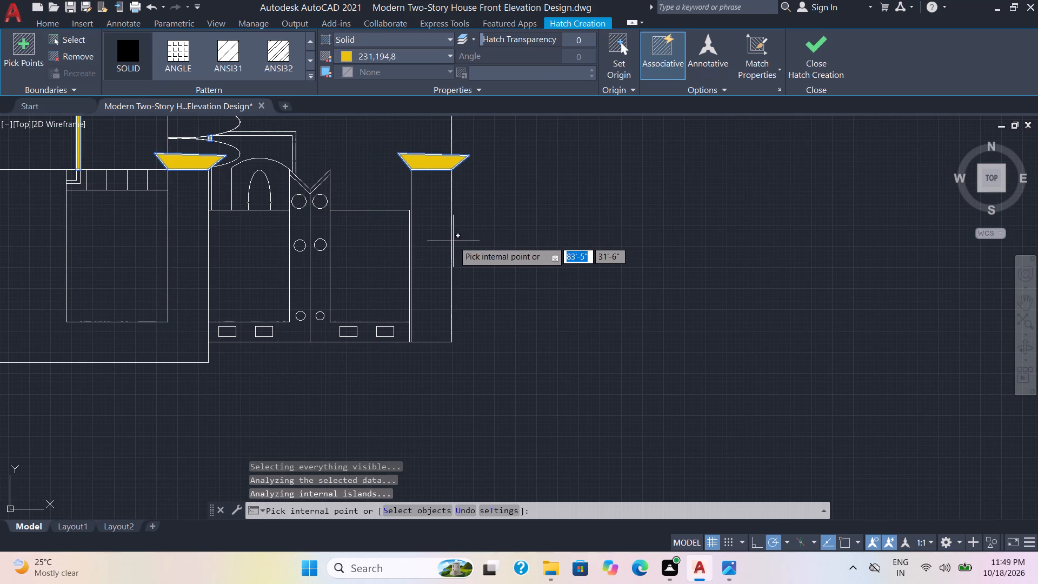
middle_click_drag(488, 239, 703, 255)
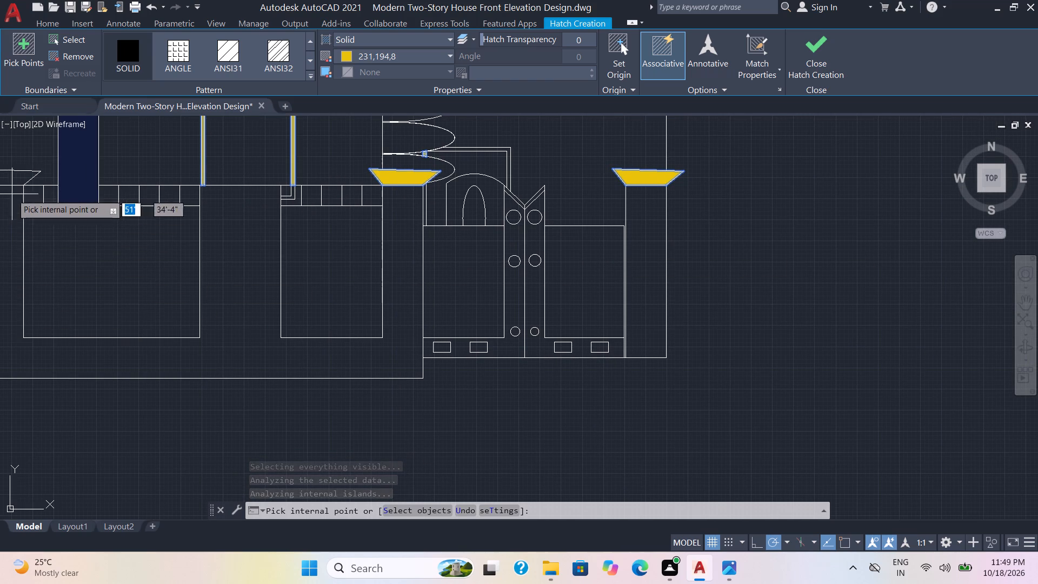
left_click(14, 176)
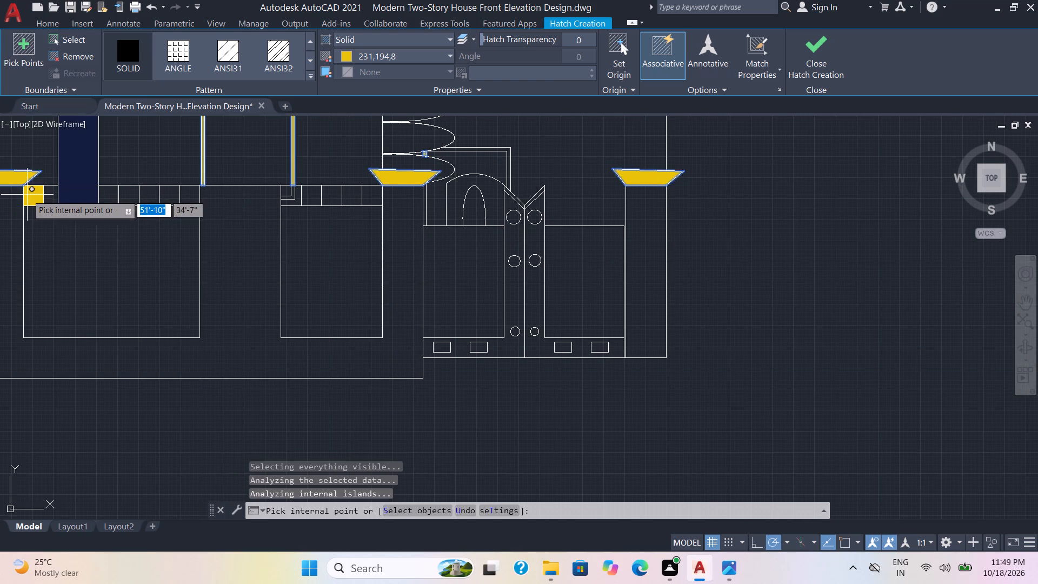
Hatch the L-shaped remainder of the door frame below the top of the boundary wall in yellow.
scroll(203, 169, "up", 2)
left_click(198, 177)
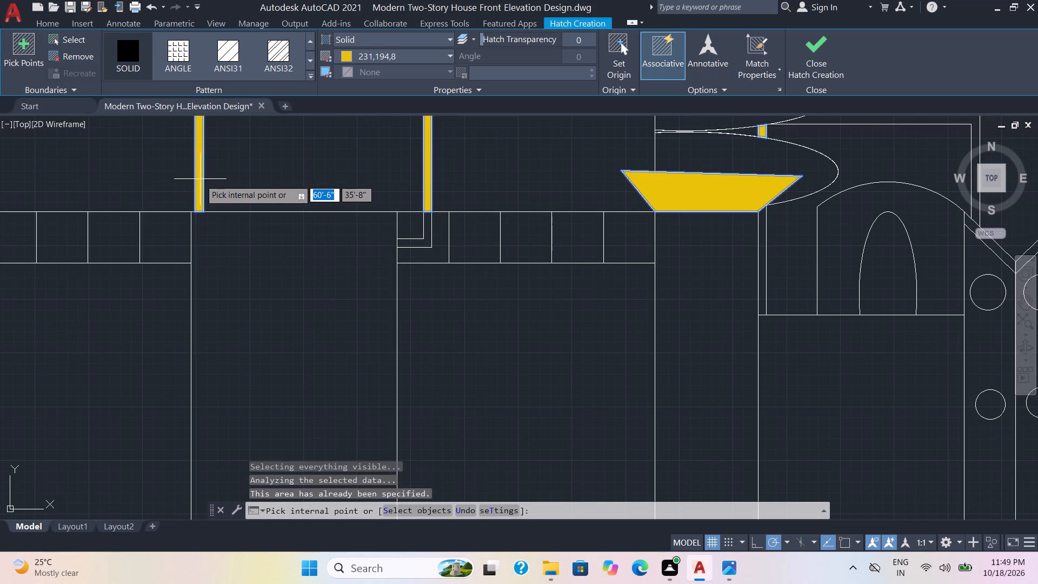
left_click(425, 240)
scroll(432, 262, "down", 2)
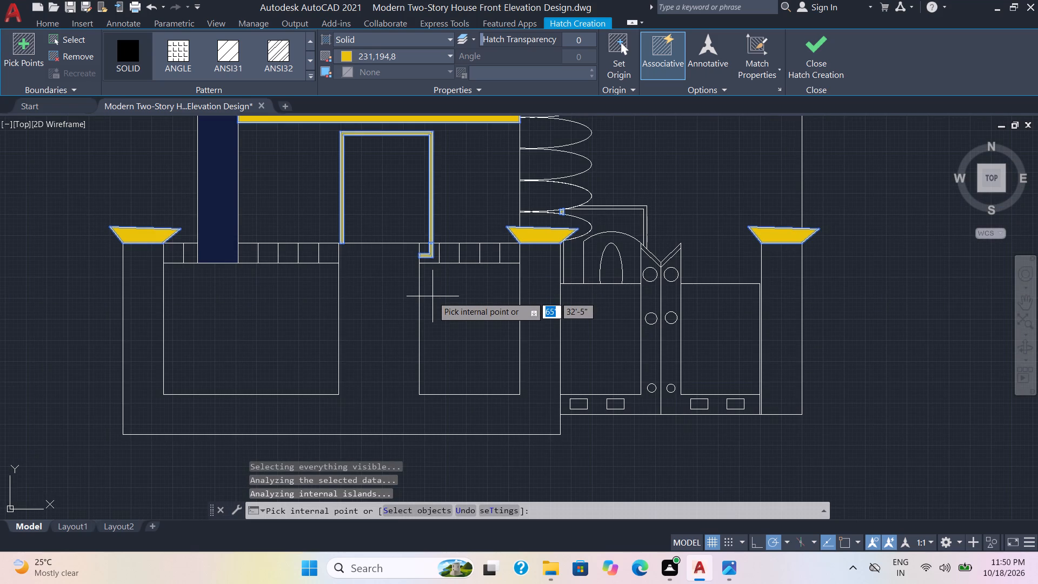
Add the narrow arched shape and the thin frame above the gate to the yellow hatch, and finish the hatch.
scroll(432, 296, "down", 1)
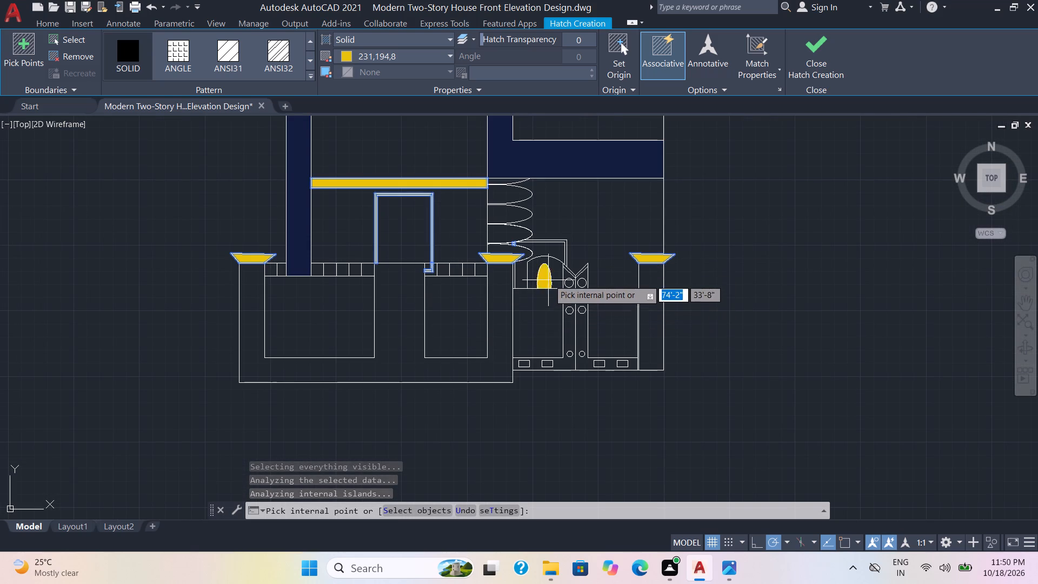
left_click(547, 278)
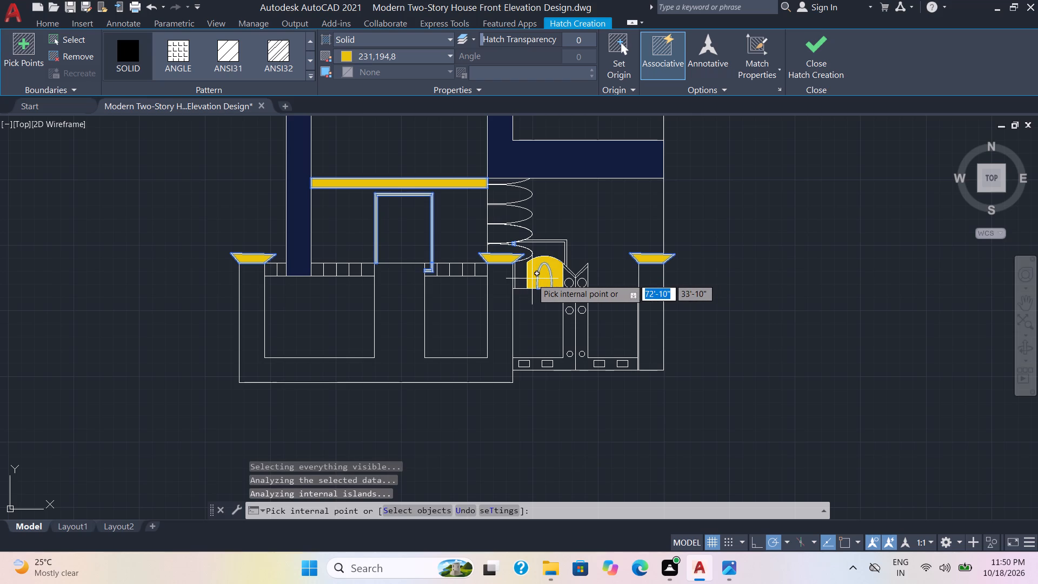
scroll(537, 245, "up", 2)
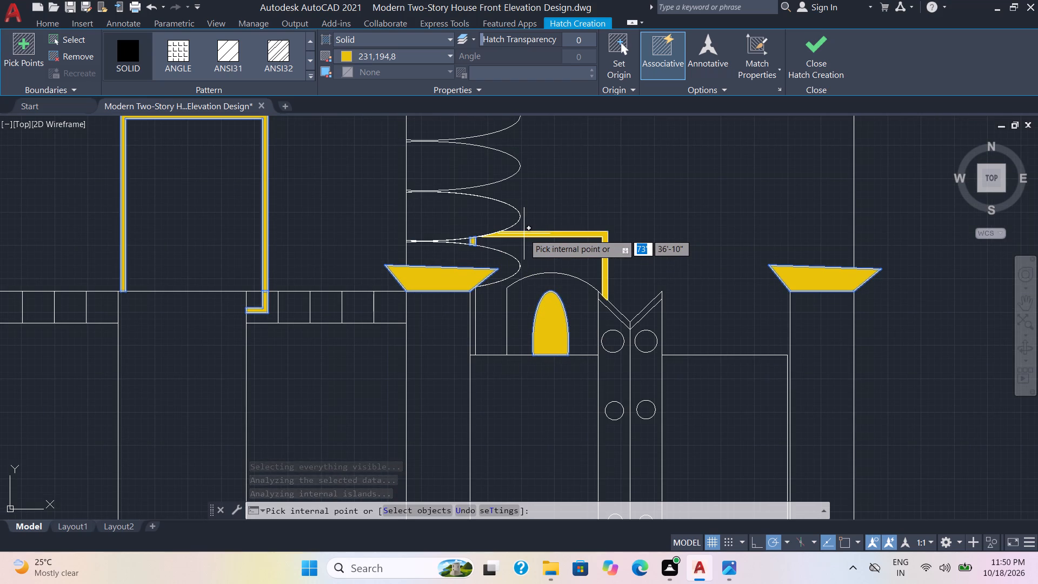
left_click(524, 234)
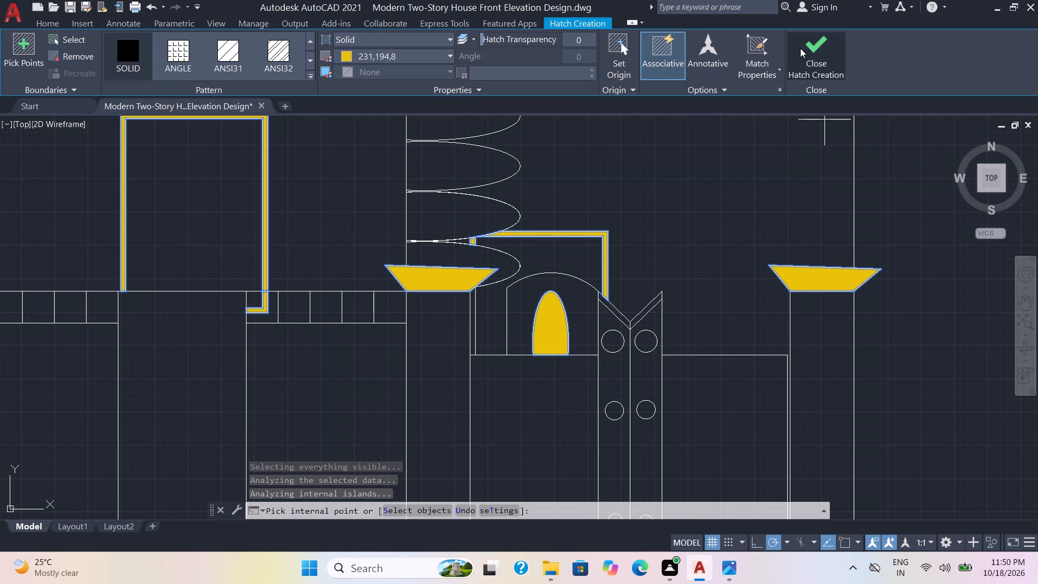
left_click(814, 54)
scroll(732, 221, "down", 2)
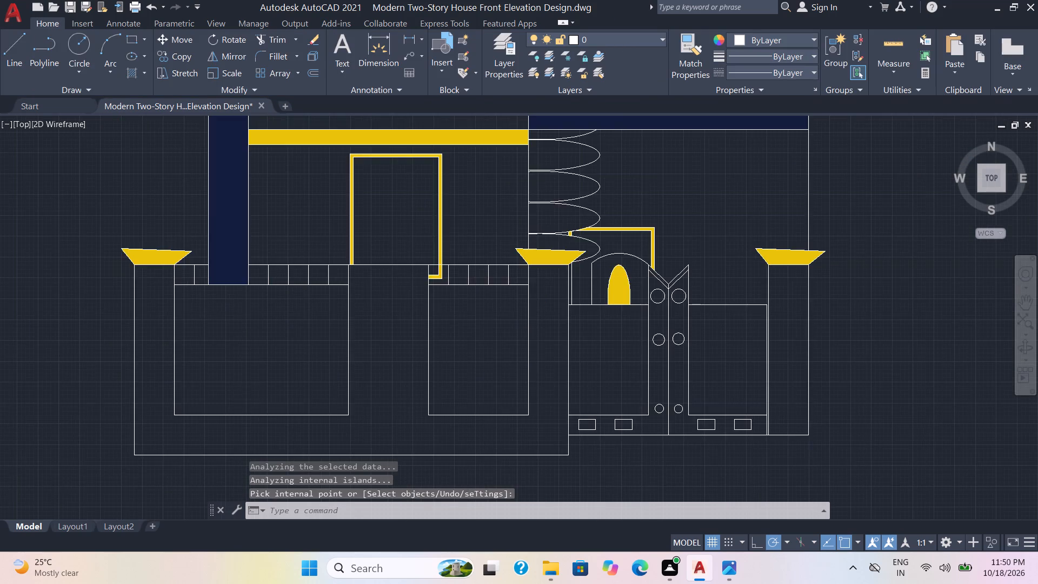
scroll(732, 221, "down", 2)
middle_click_drag(781, 254, 689, 372)
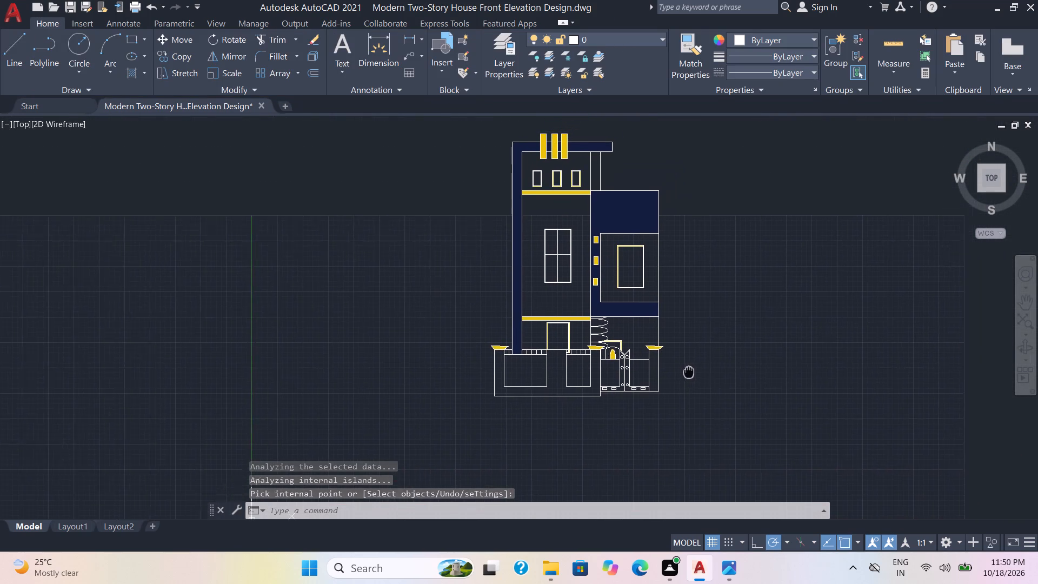
Hatch the upper-floor wall surrounding the four-pane window with the GOST_WOOD pattern.
middle_click_drag(689, 372, 673, 388)
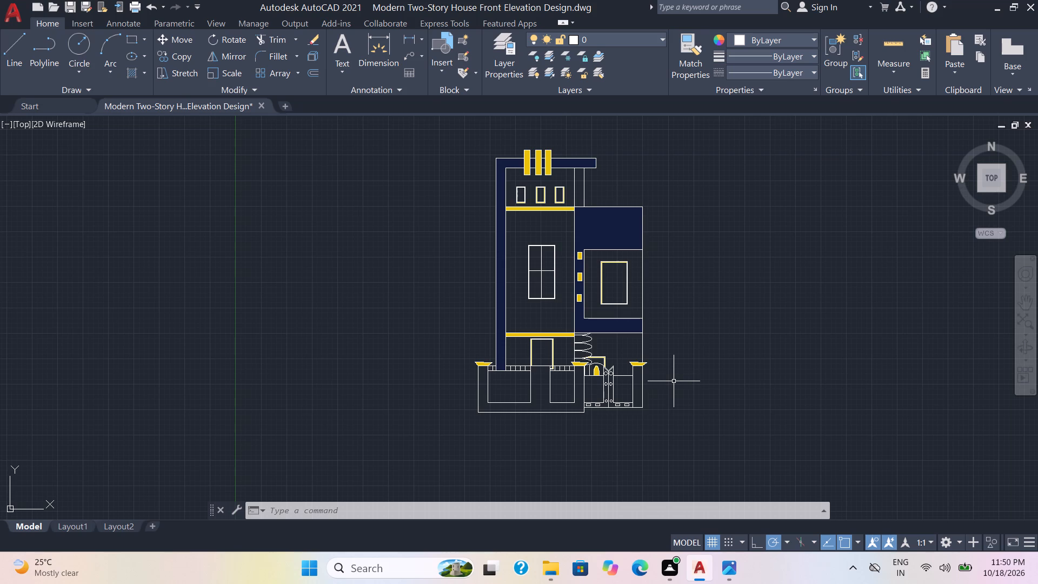
scroll(674, 381, "up", 1)
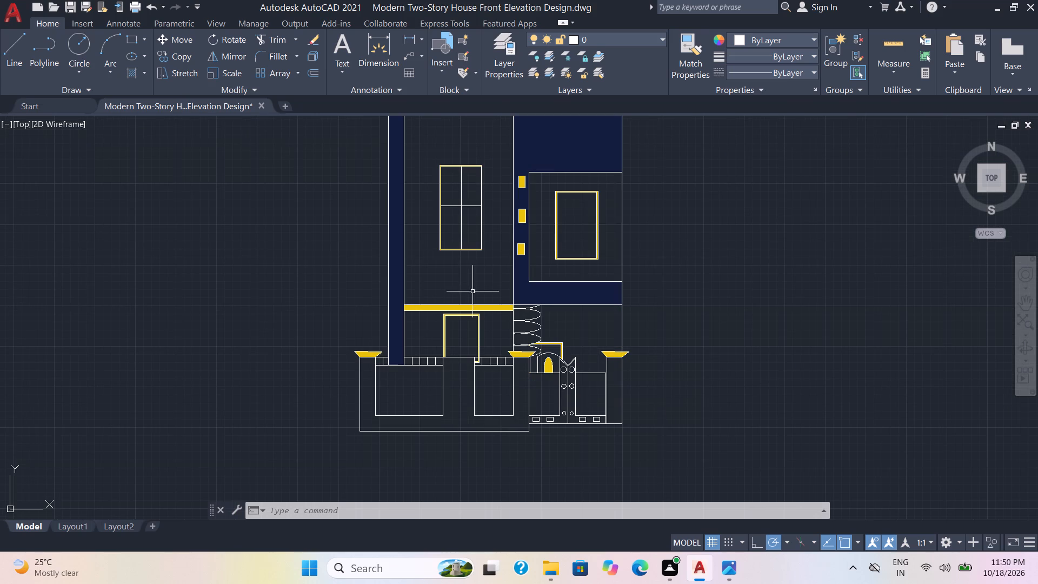
left_click(133, 72)
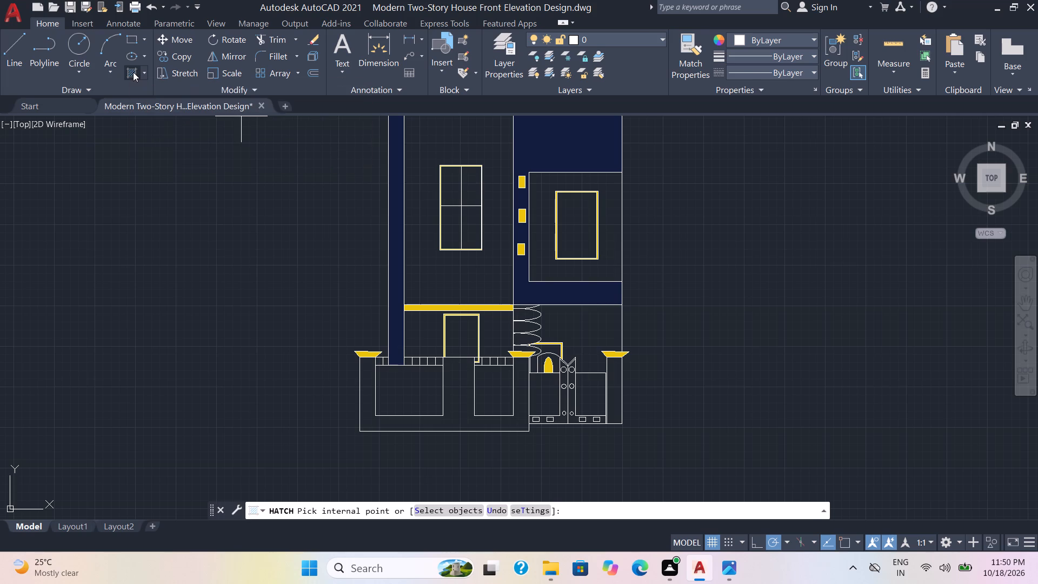
left_click(431, 35)
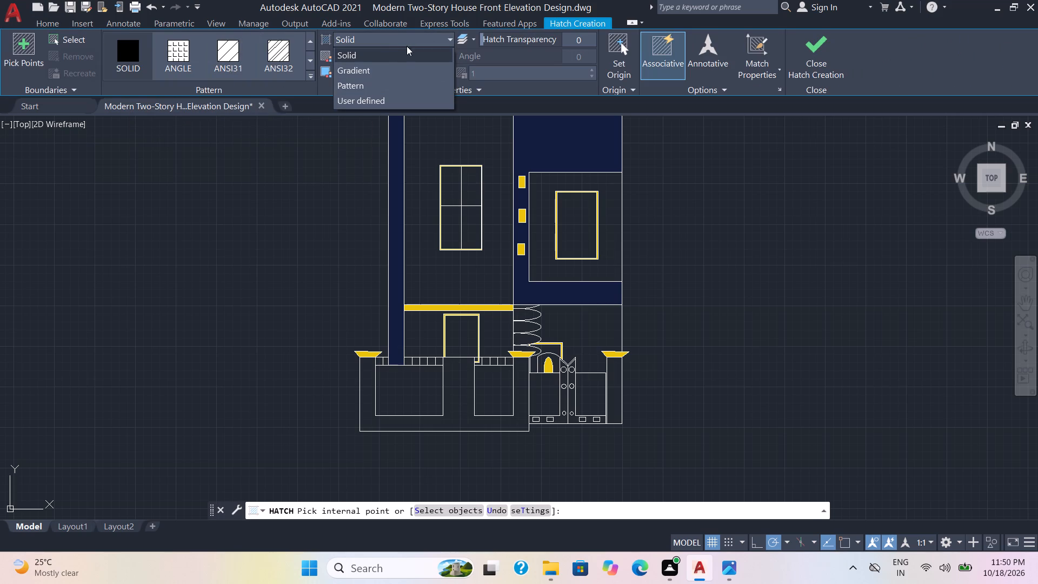
left_click(351, 84)
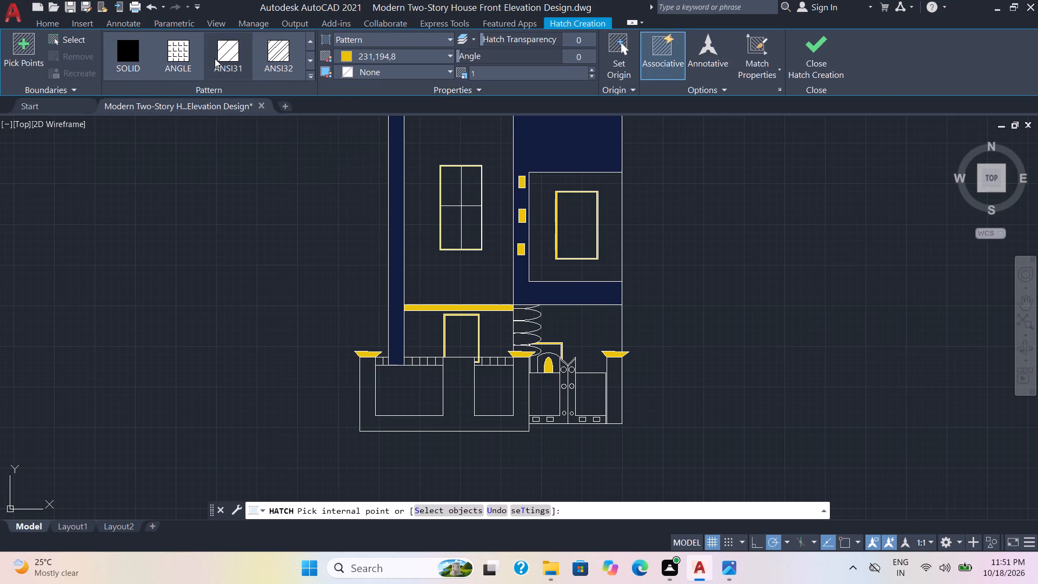
left_click(307, 56)
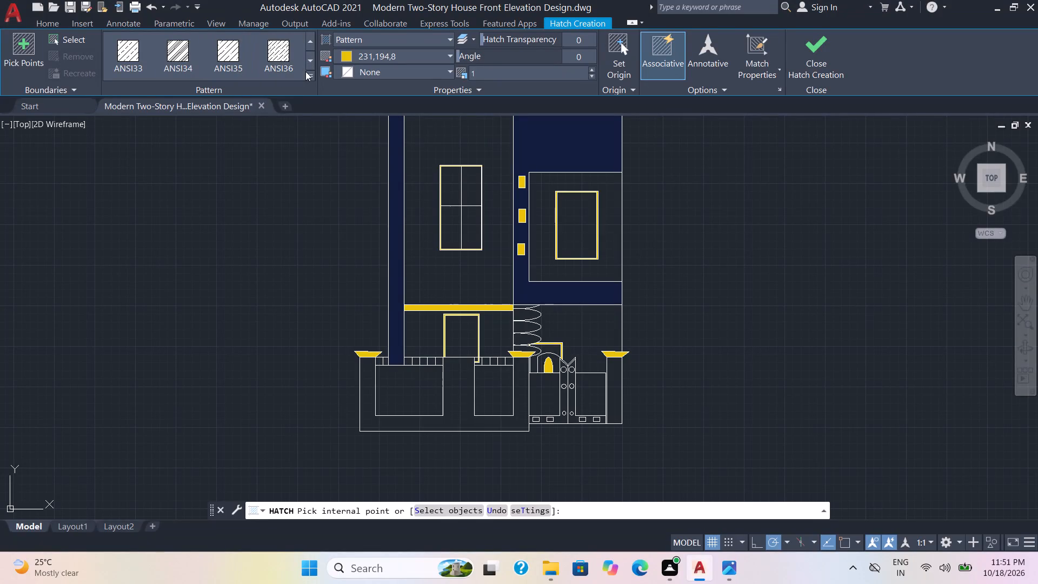
left_click(312, 74)
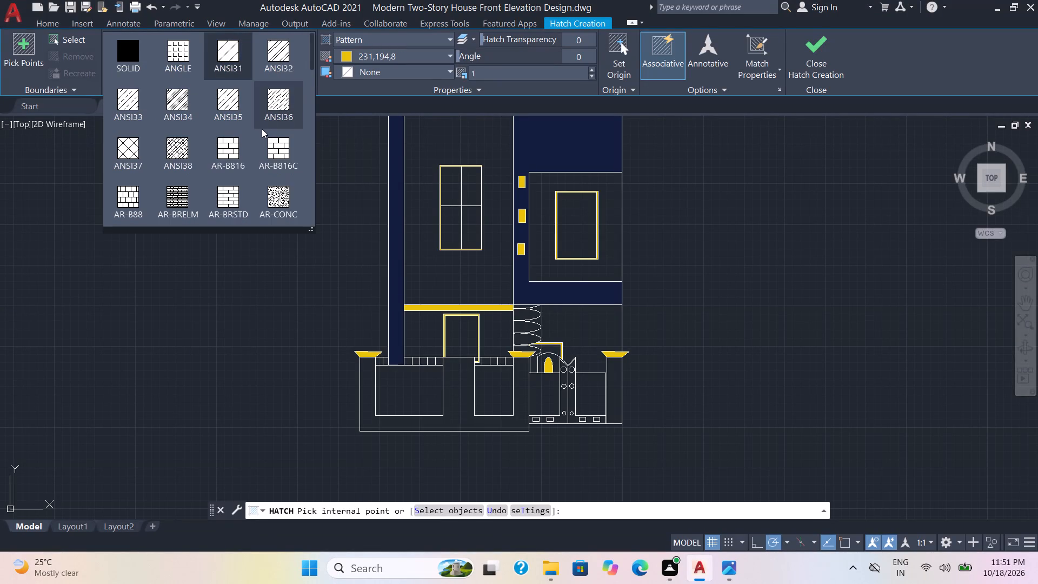
scroll(262, 129, "down", 1)
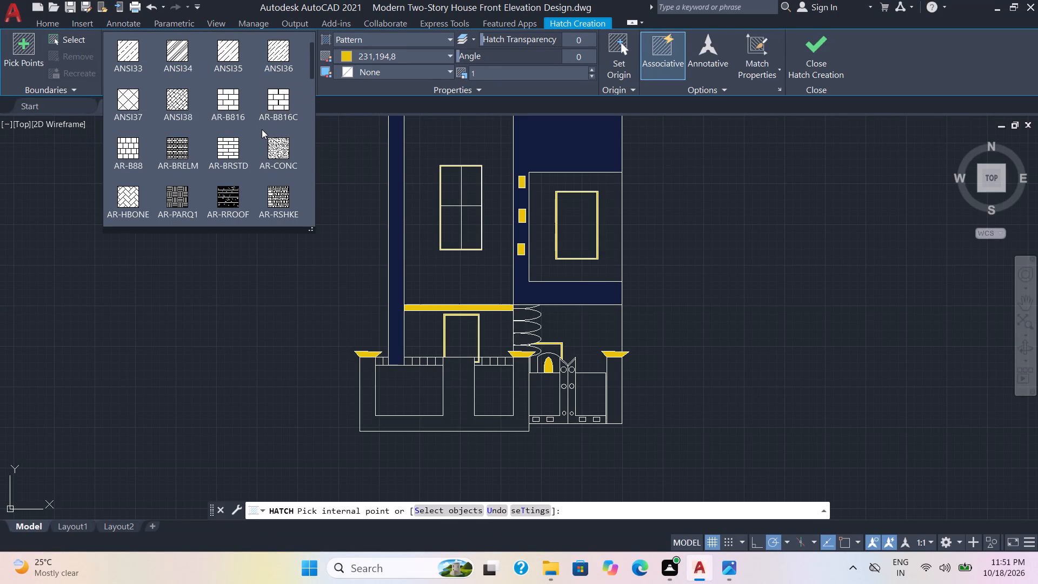
scroll(262, 129, "down", 3)
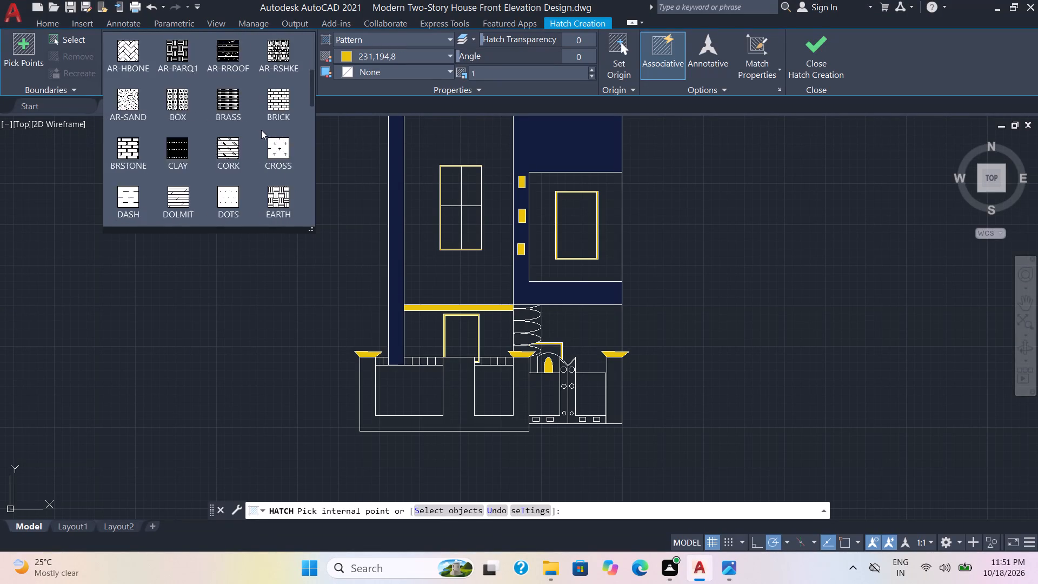
scroll(261, 130, "down", 2)
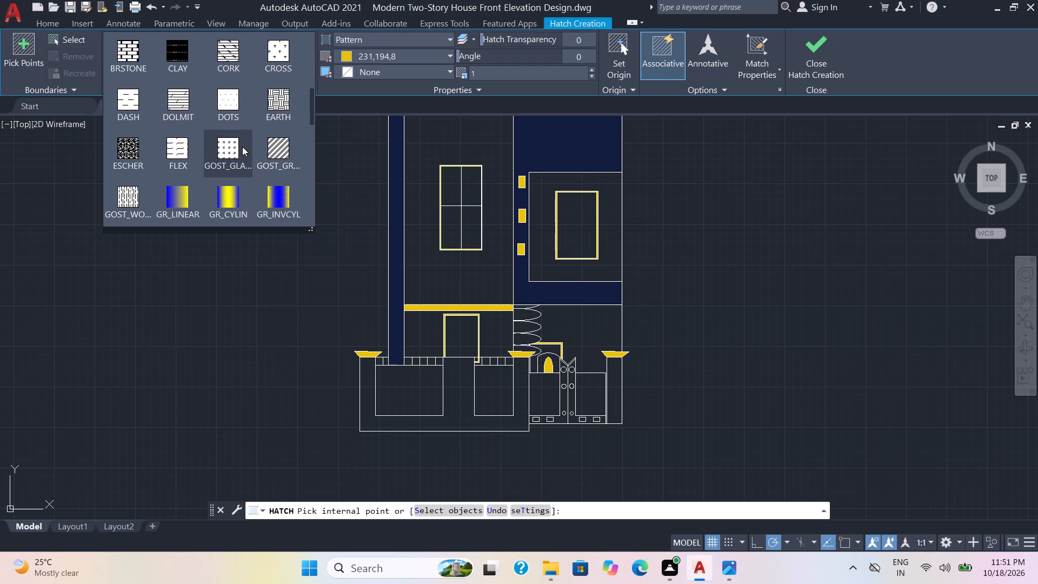
scroll(248, 131, "down", 2)
scroll(248, 131, "up", 4)
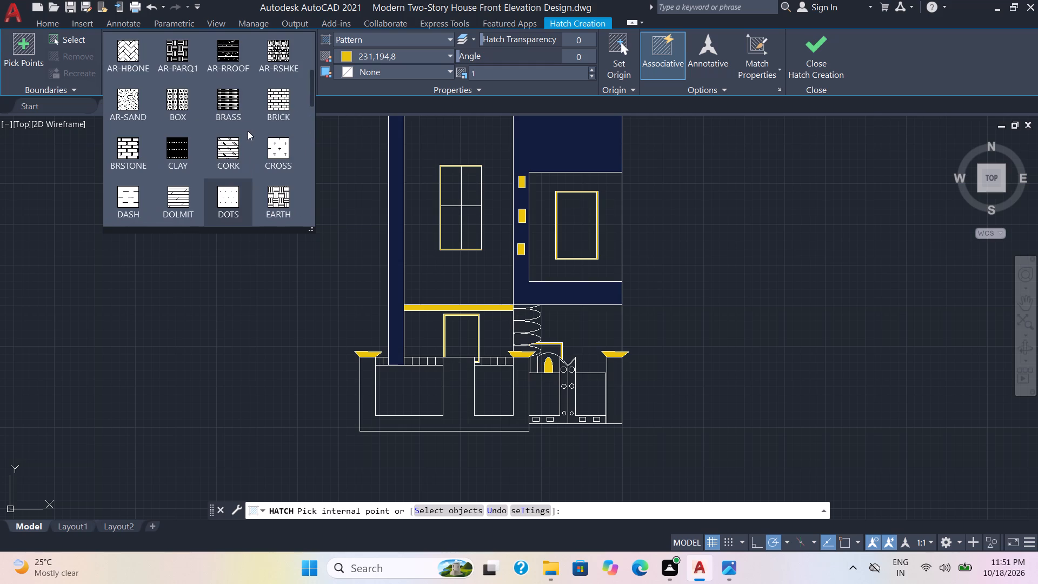
scroll(248, 131, "down", 2)
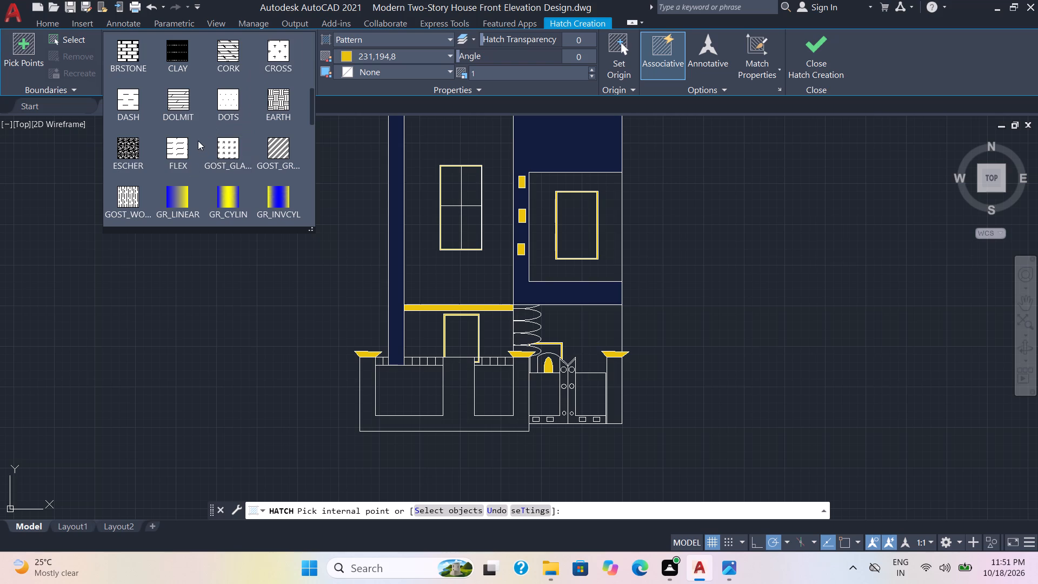
left_click(124, 203)
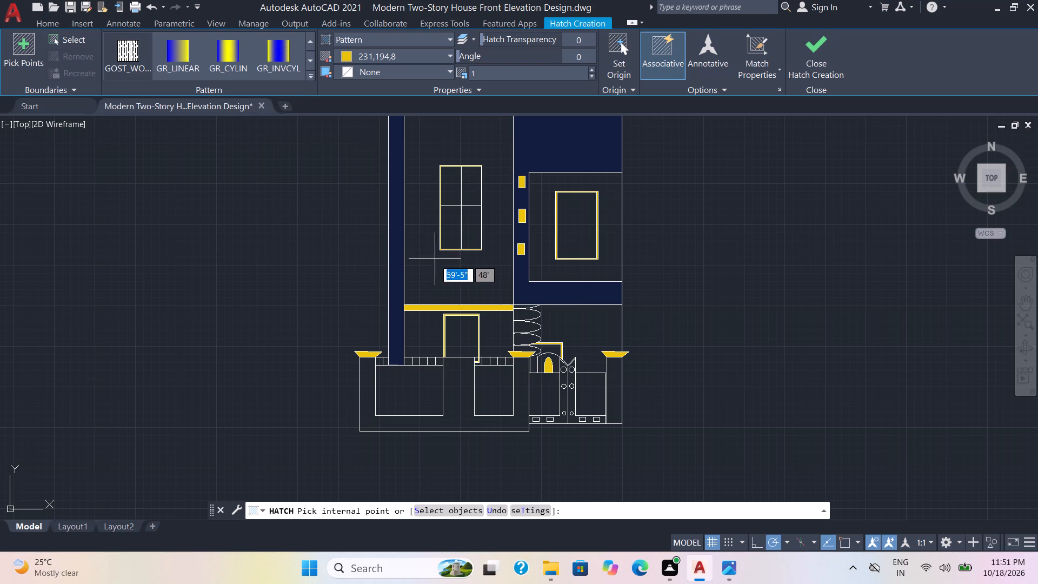
left_click(428, 270)
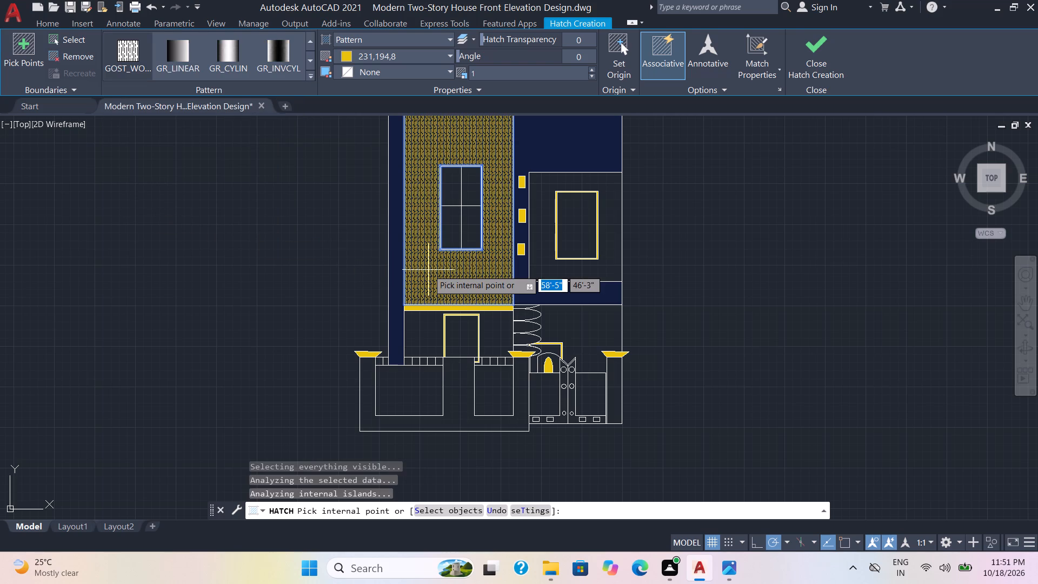
Set the colour of the wall's wood-pattern hatch to pale yellow 248,246,176 and finish the hatch.
left_click(391, 56)
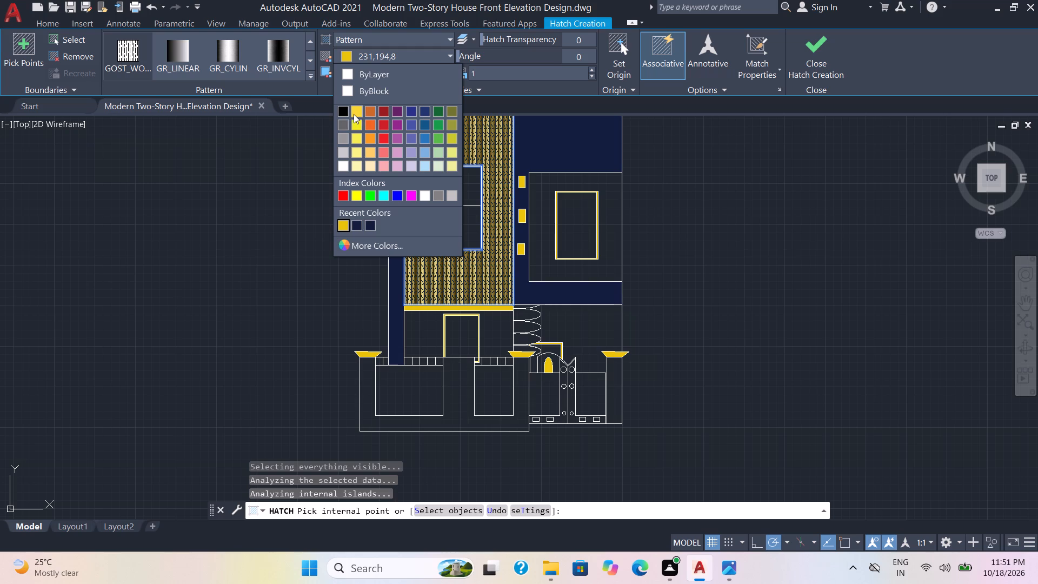
left_click(356, 169)
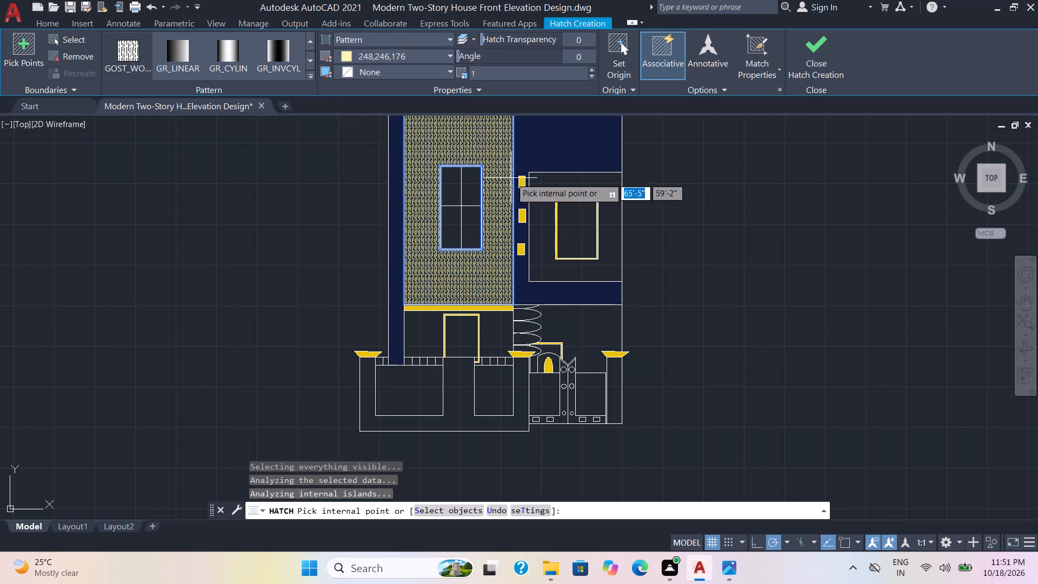
scroll(509, 225, "down", 1)
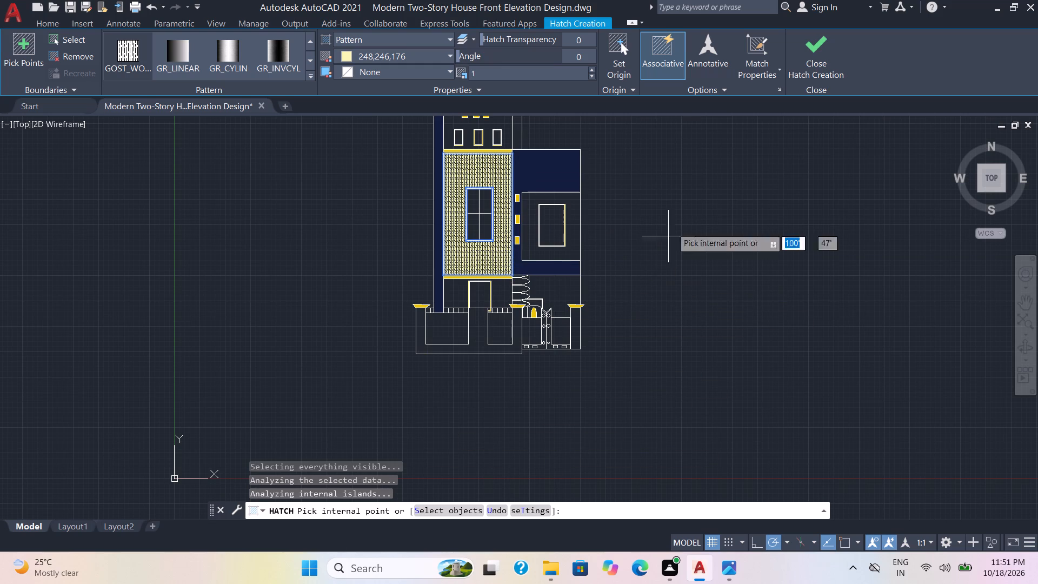
left_click(816, 51)
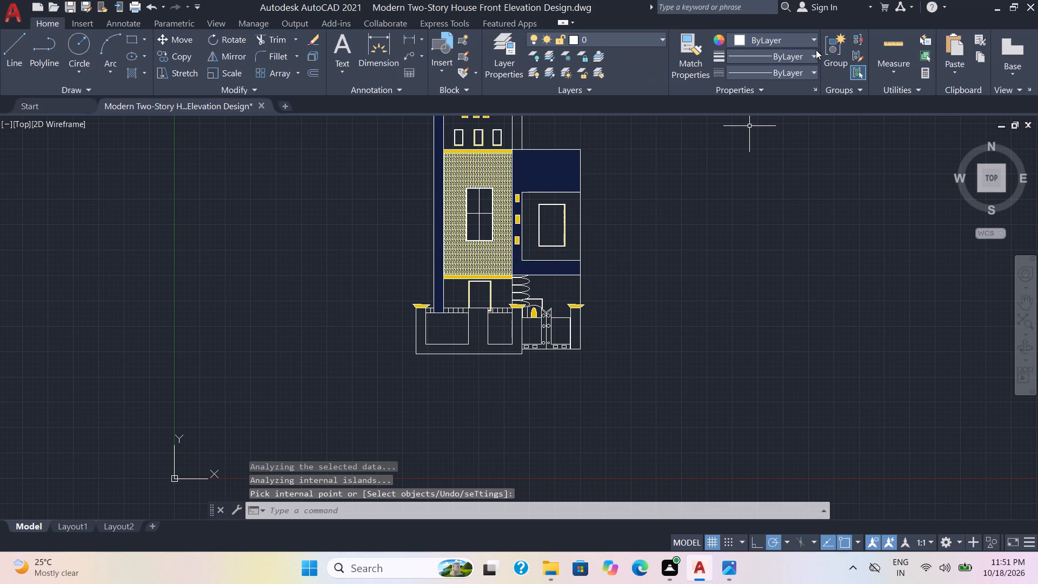
Fill the boundary wall's border with its pillars and the gate's outer pillar with a solid brown hatch, colour 162,84,32.
left_click(126, 72)
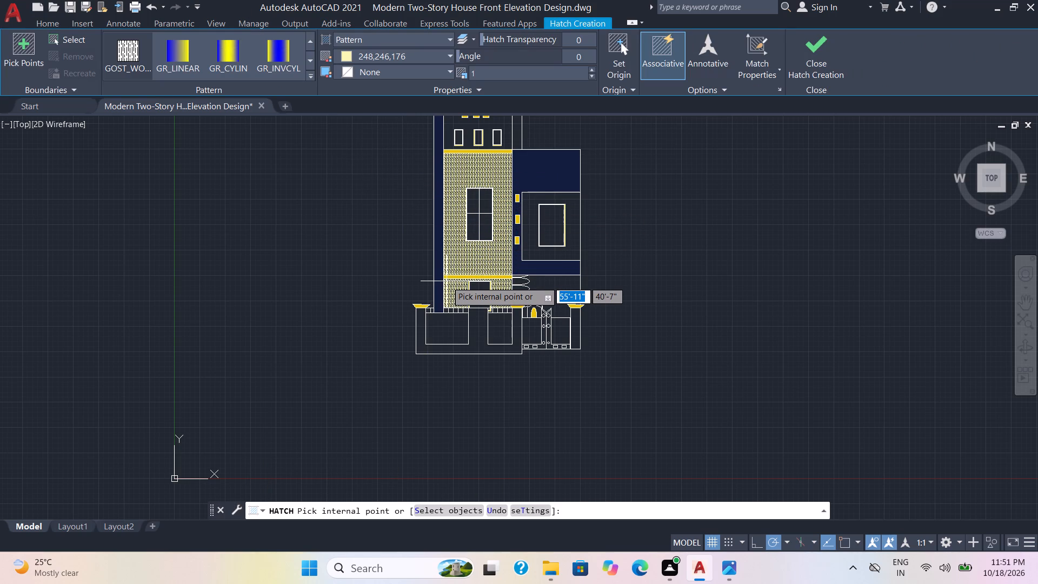
left_click(361, 37)
left_click(360, 52)
left_click(384, 56)
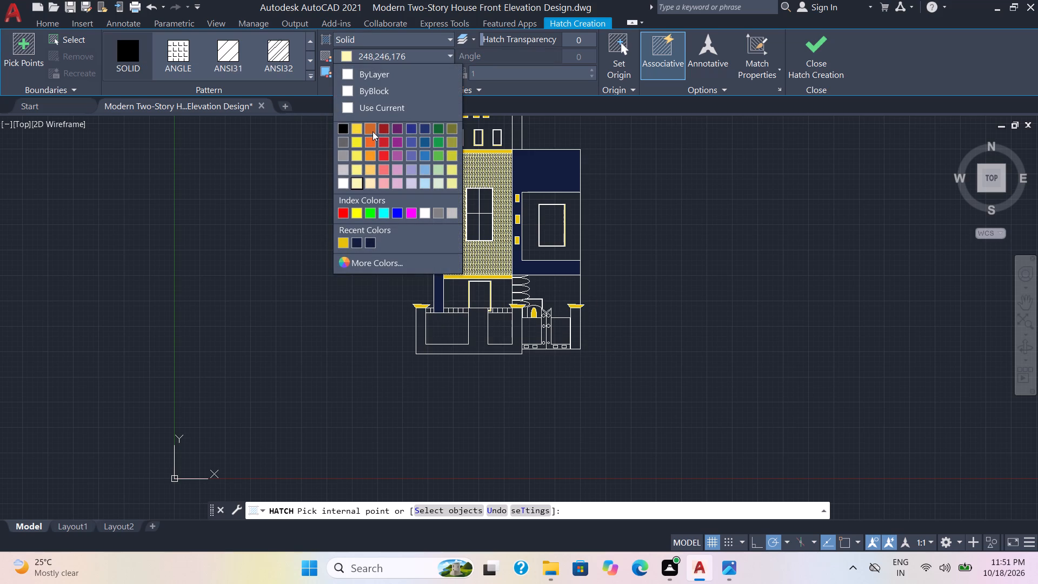
left_click(372, 131)
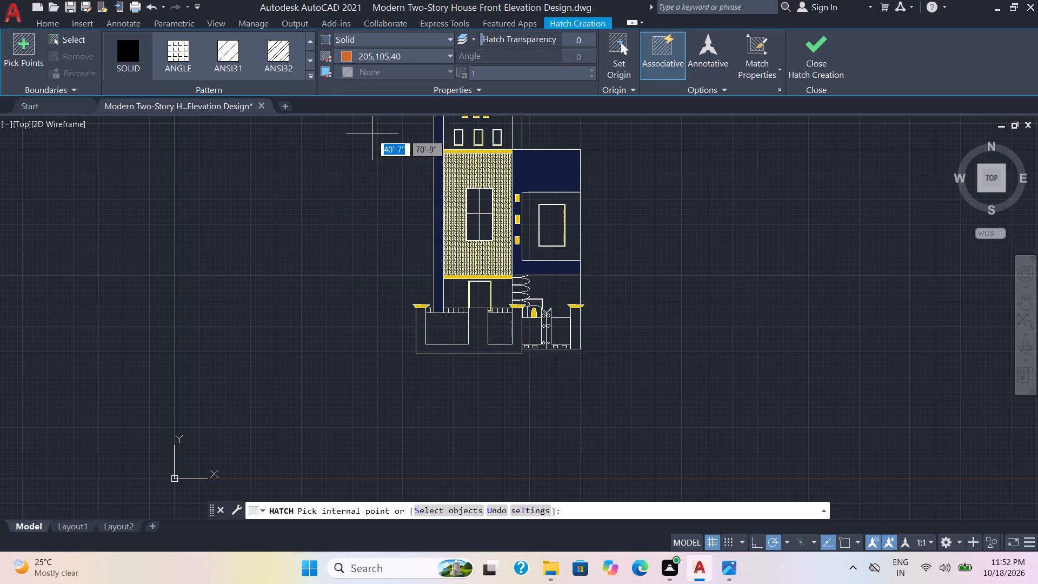
left_click(392, 57)
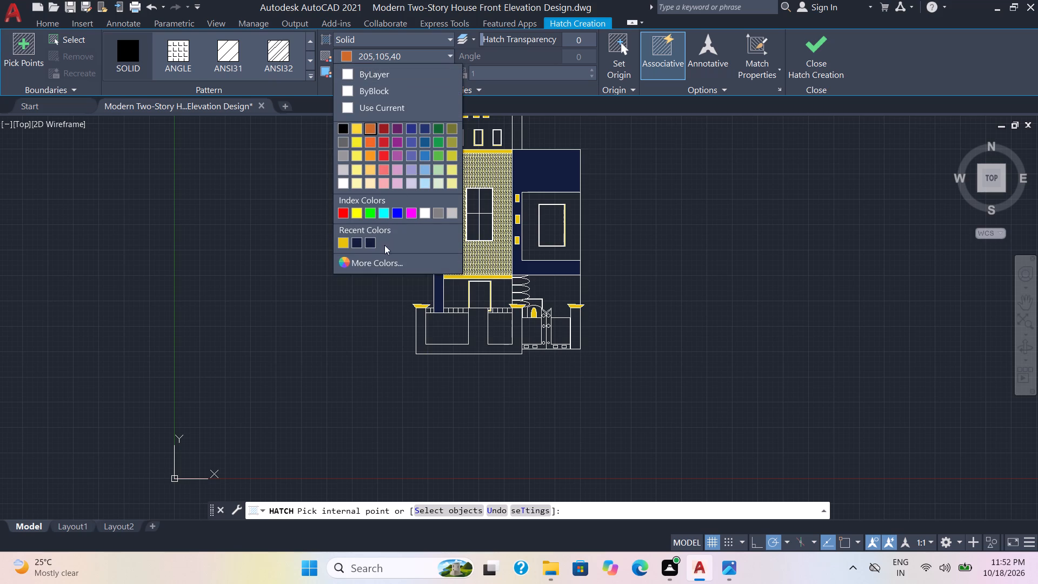
left_click(382, 262)
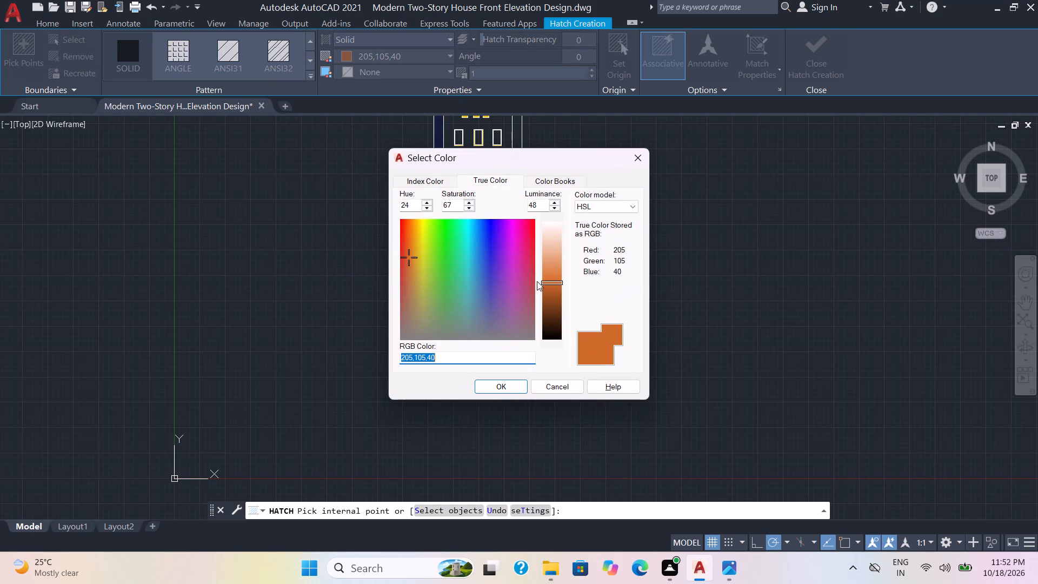
left_click(547, 282)
left_click(554, 294)
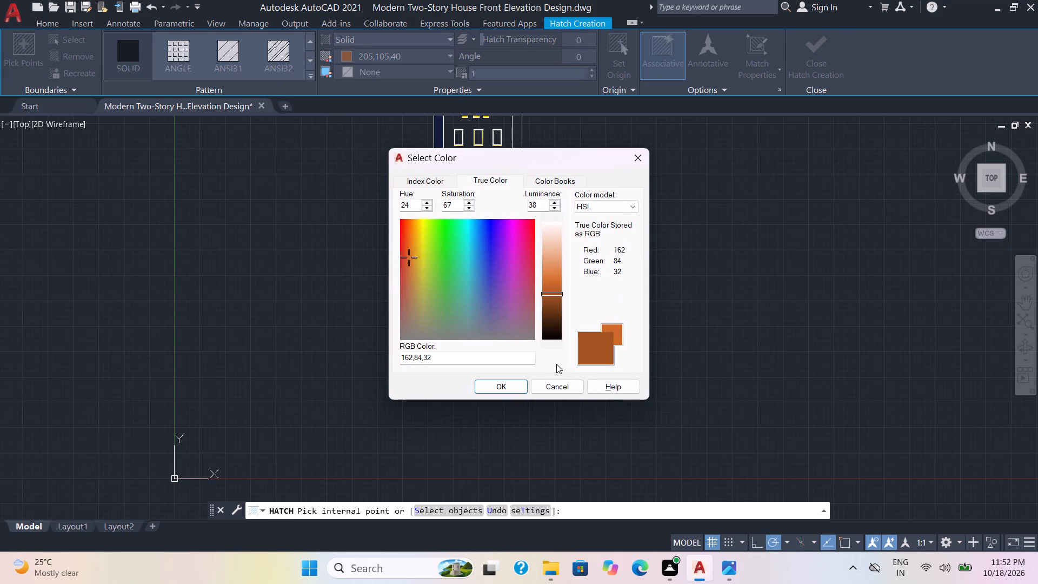
left_click(515, 386)
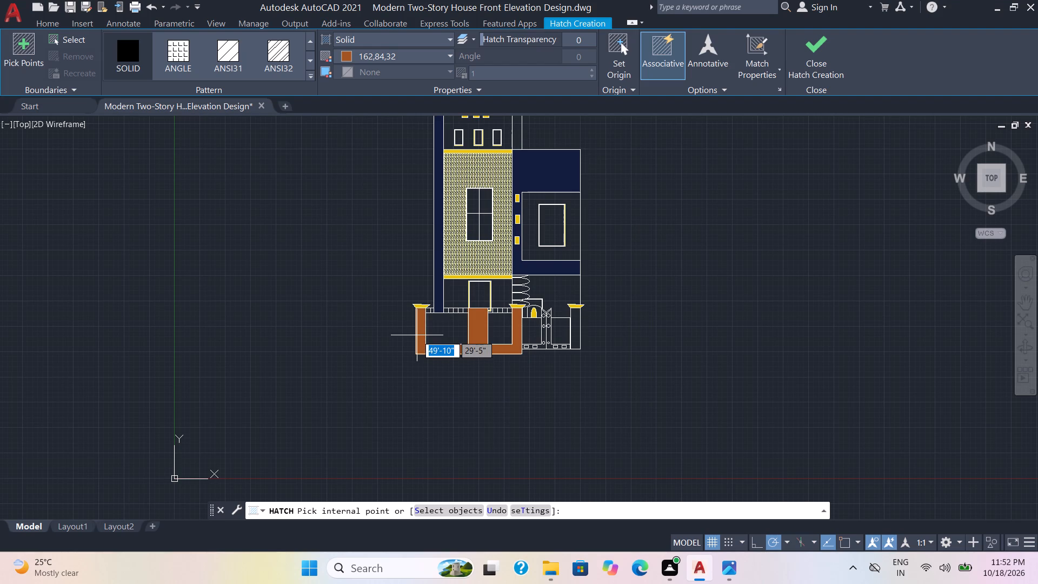
left_click(417, 335)
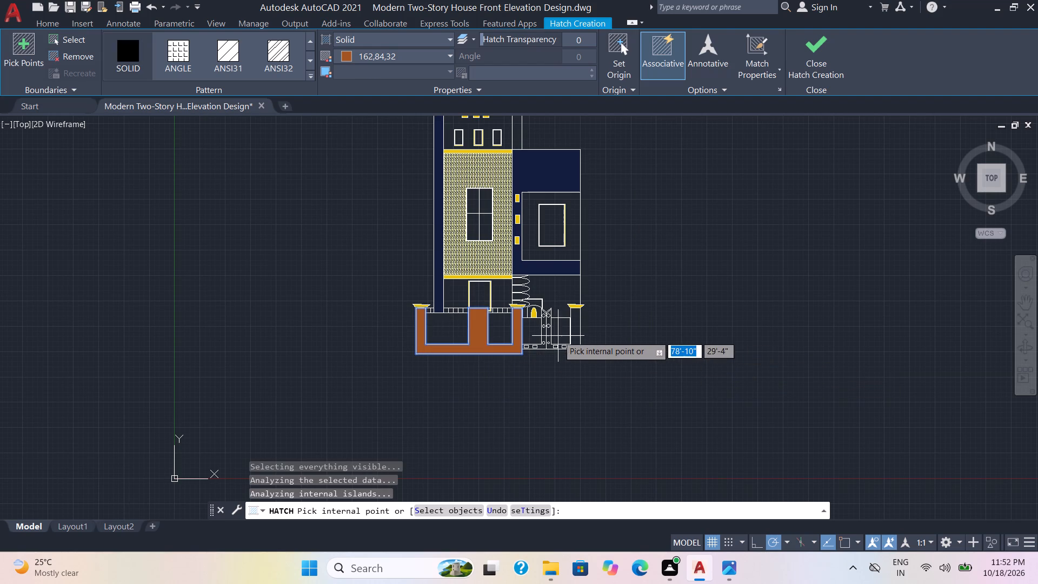
left_click(574, 327)
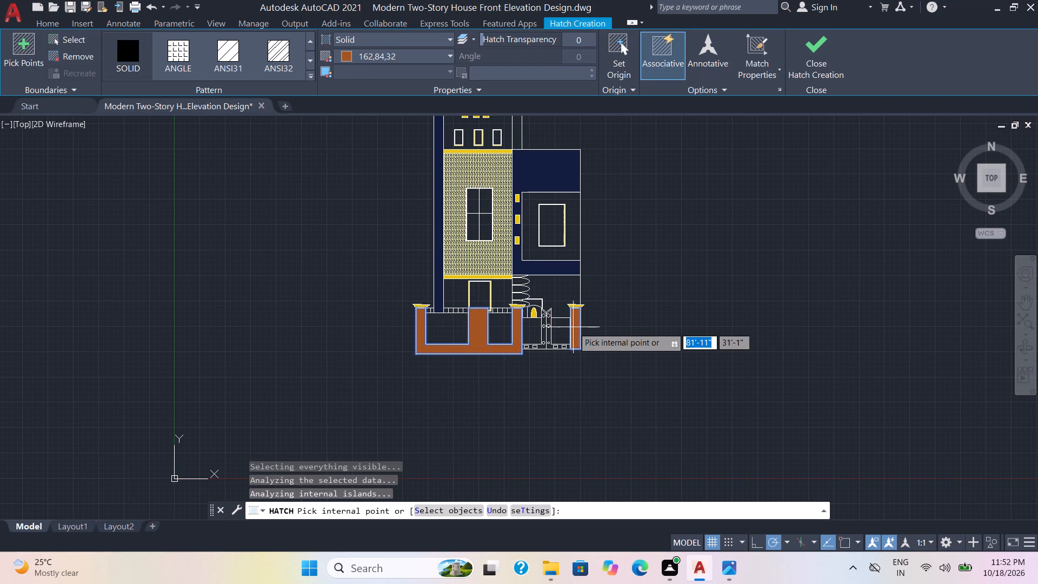
left_click(814, 63)
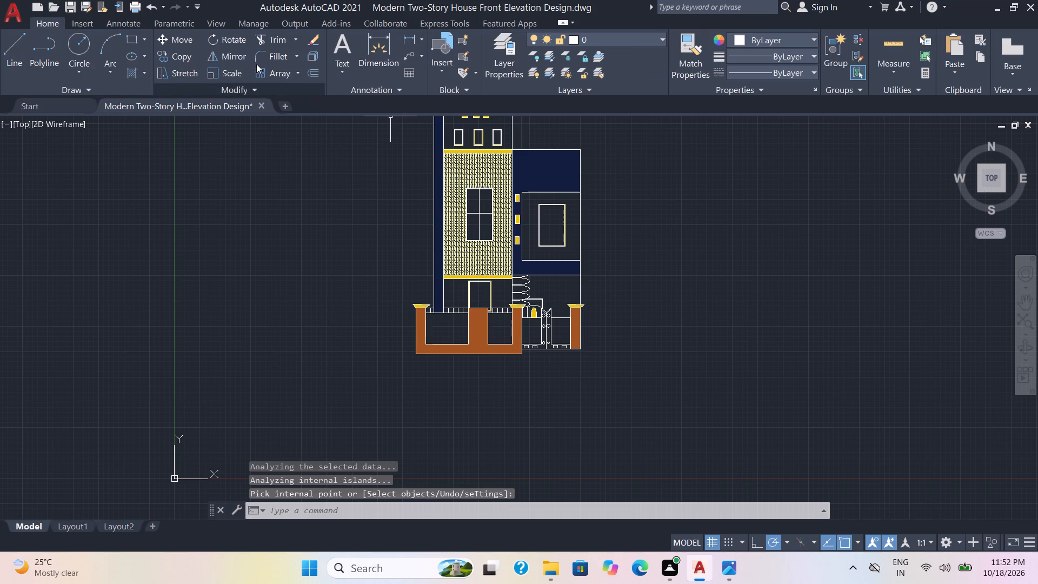
Hatch the two large gate leaf panels with the GRATE pattern in magenta at scale 100.
left_click(131, 70)
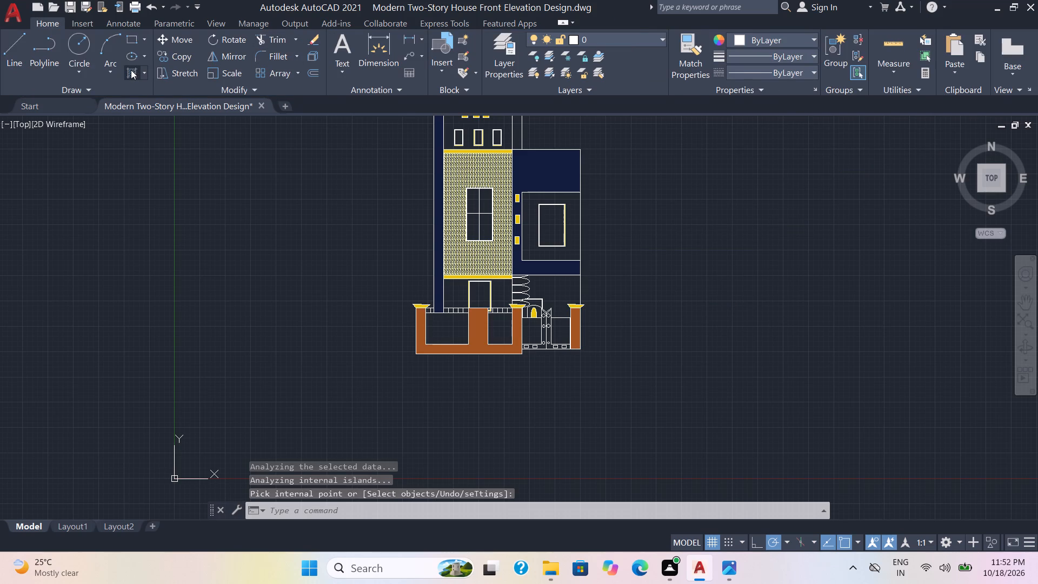
left_click(427, 55)
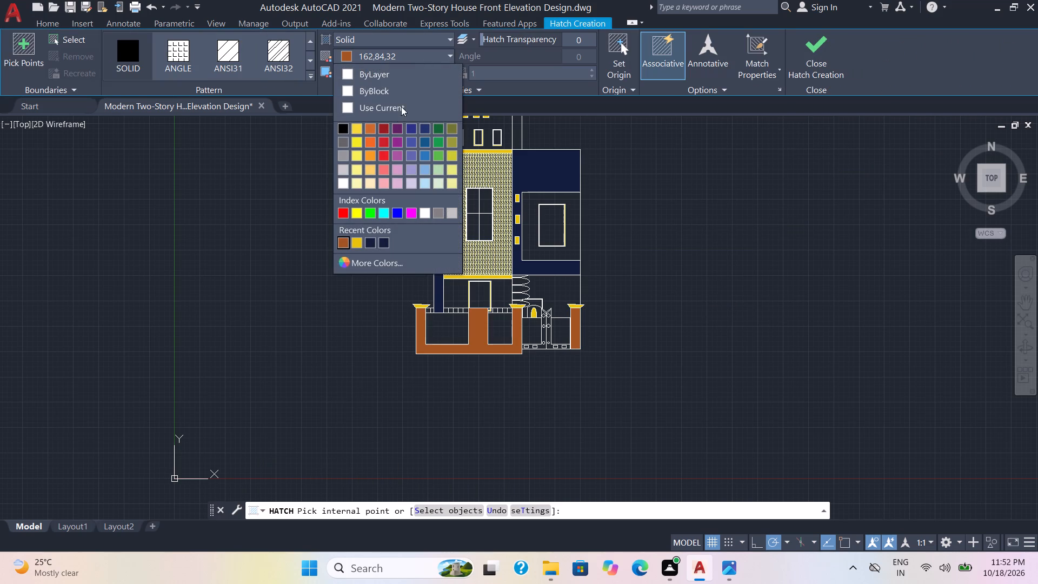
left_click(411, 214)
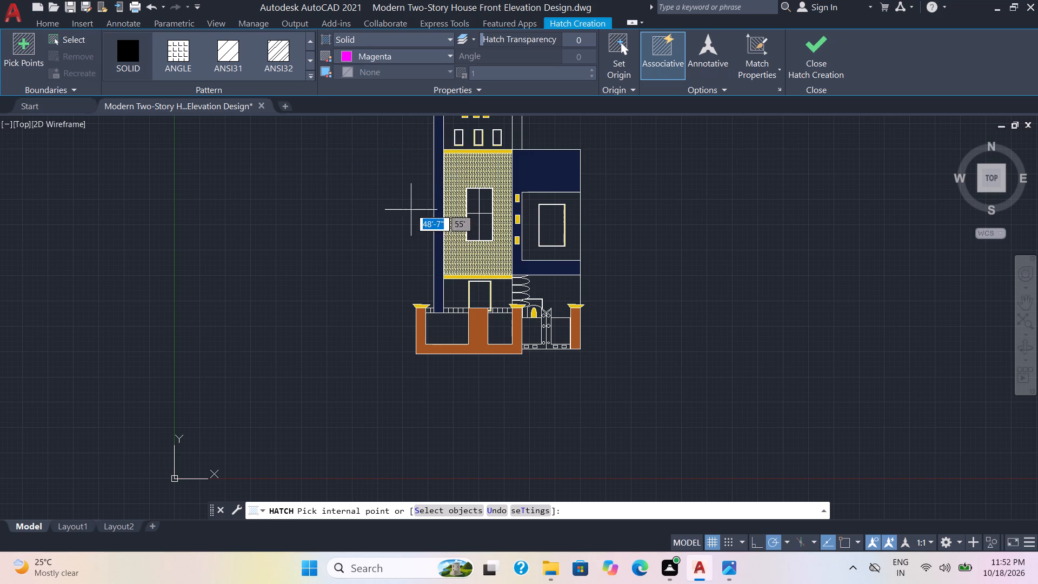
left_click(392, 39)
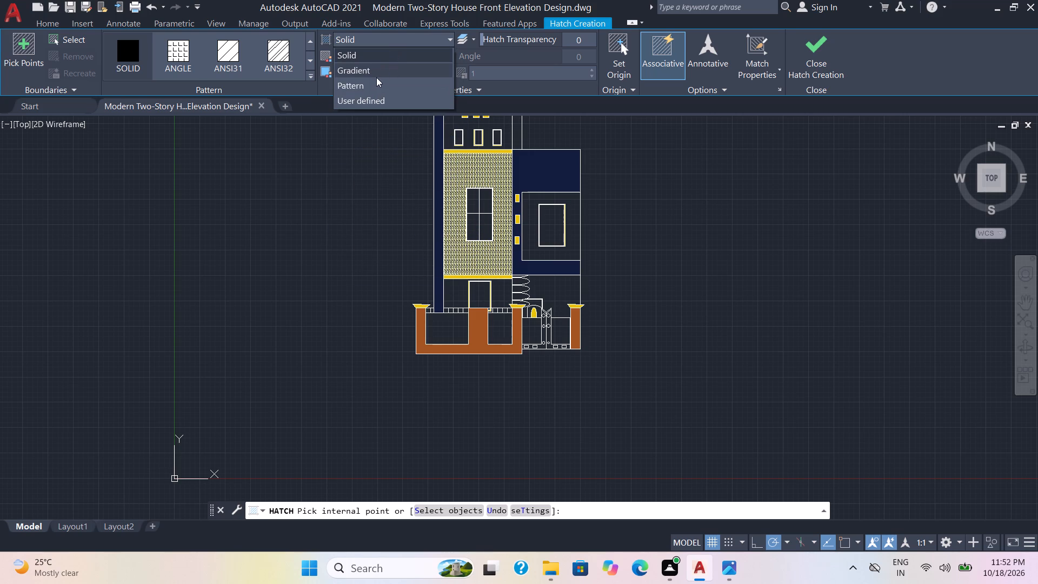
left_click(375, 79)
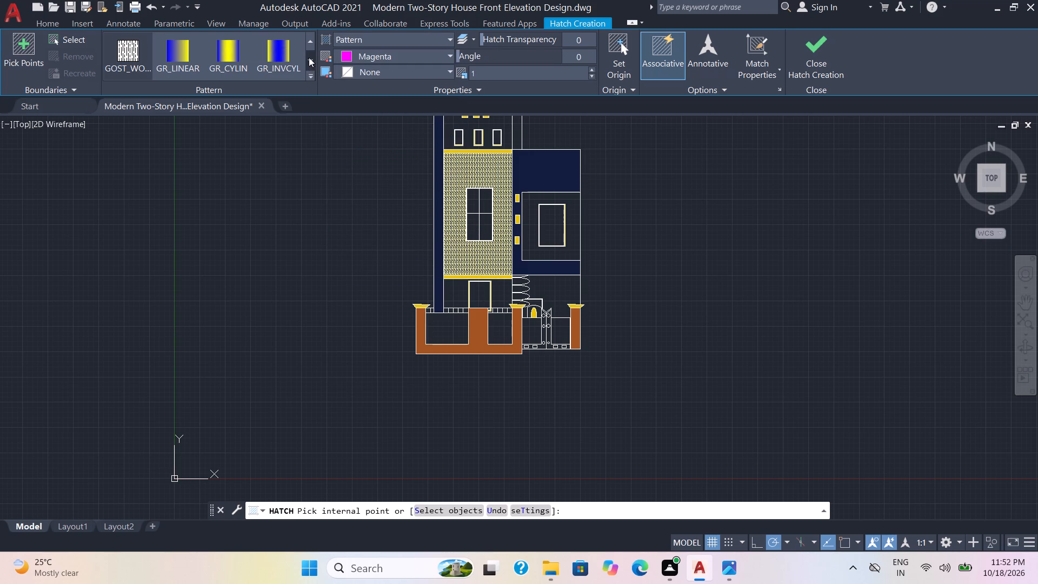
left_click(308, 73)
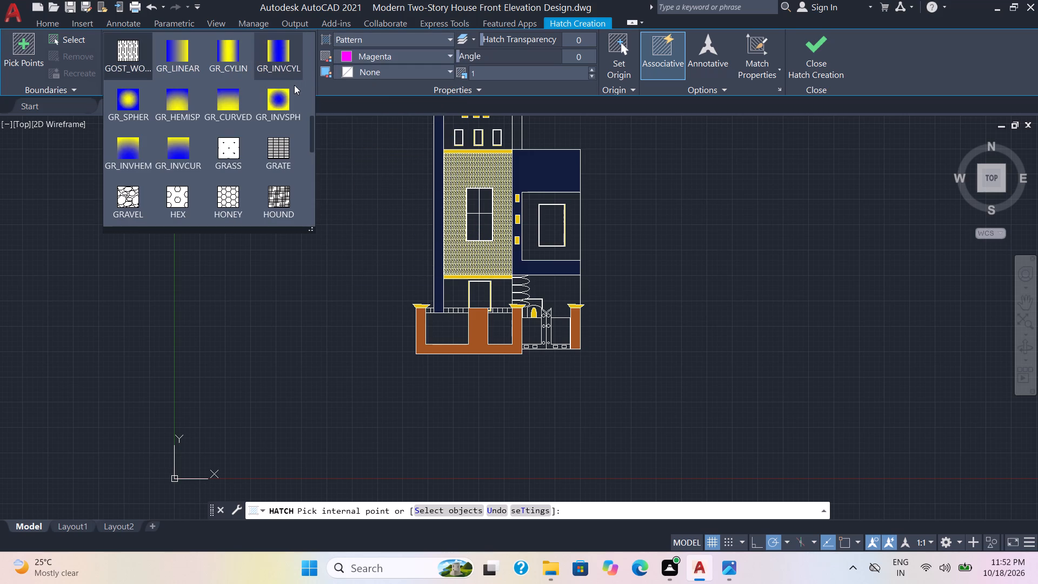
left_click(275, 143)
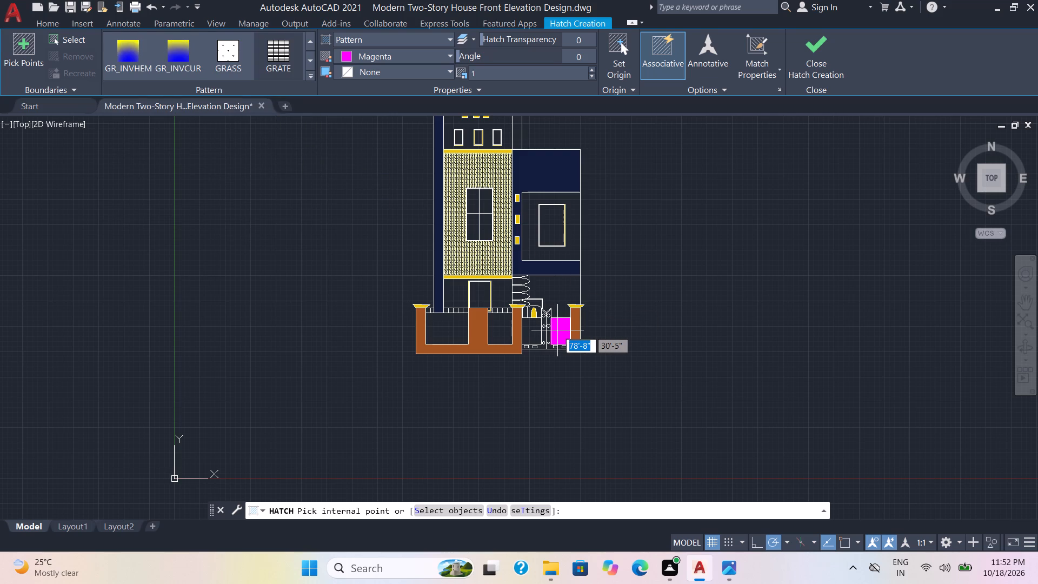
scroll(557, 331, "up", 2)
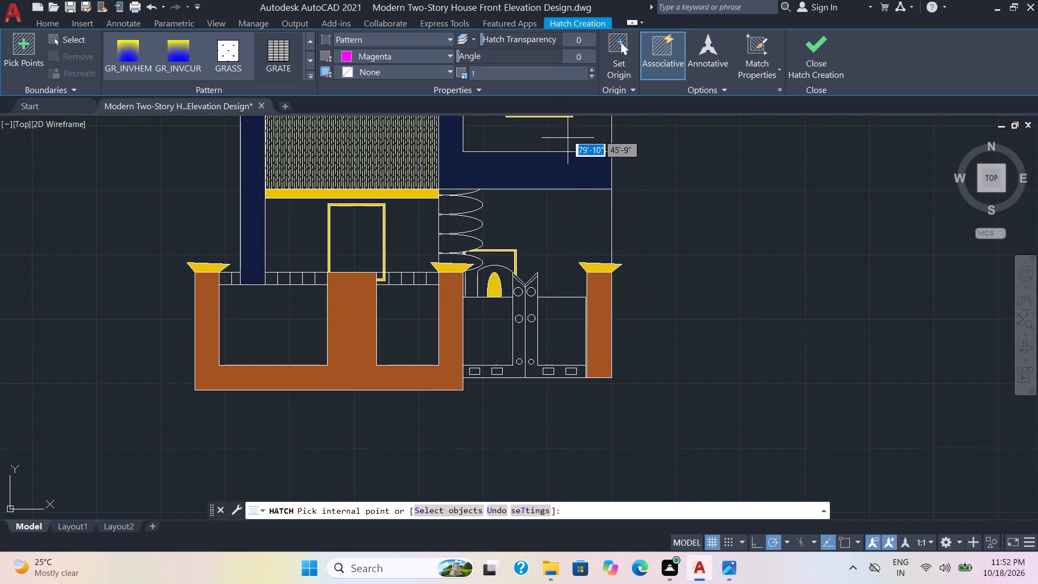
left_click(537, 75)
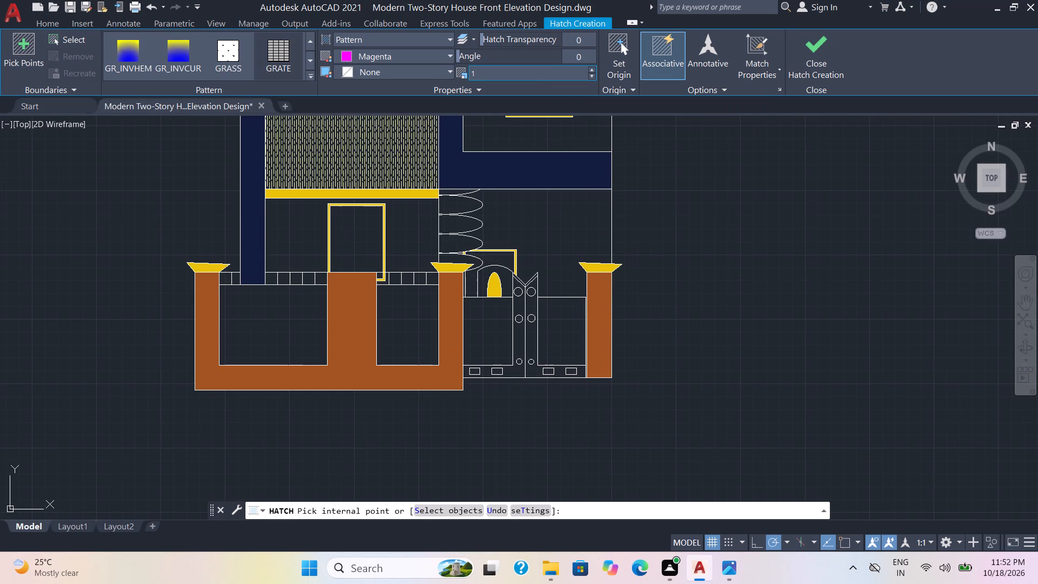
type("00")
key("BackSpace")
key("BackSpace")
type("100")
key("Return")
left_click(556, 324)
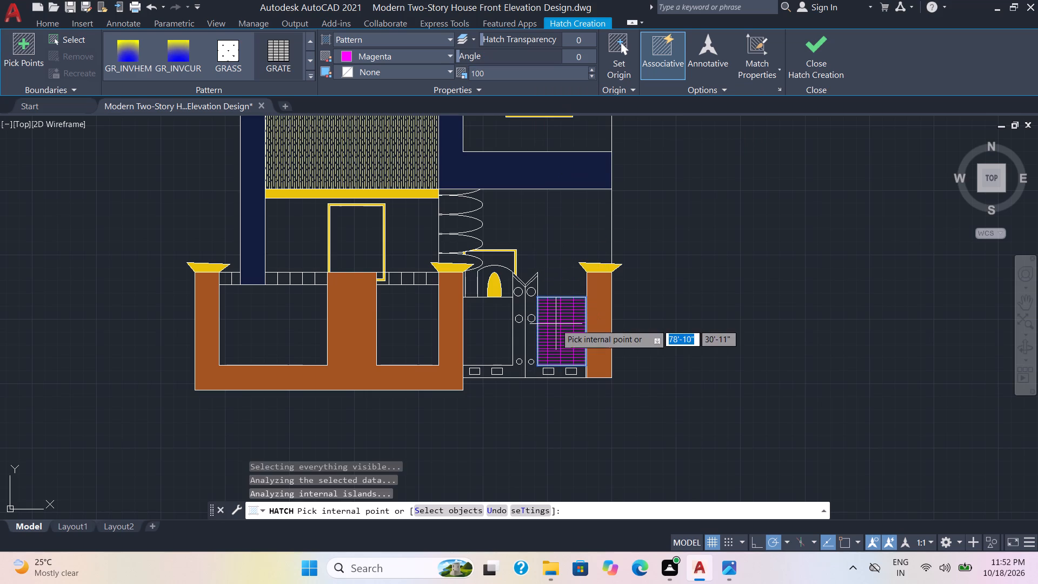
left_click(482, 321)
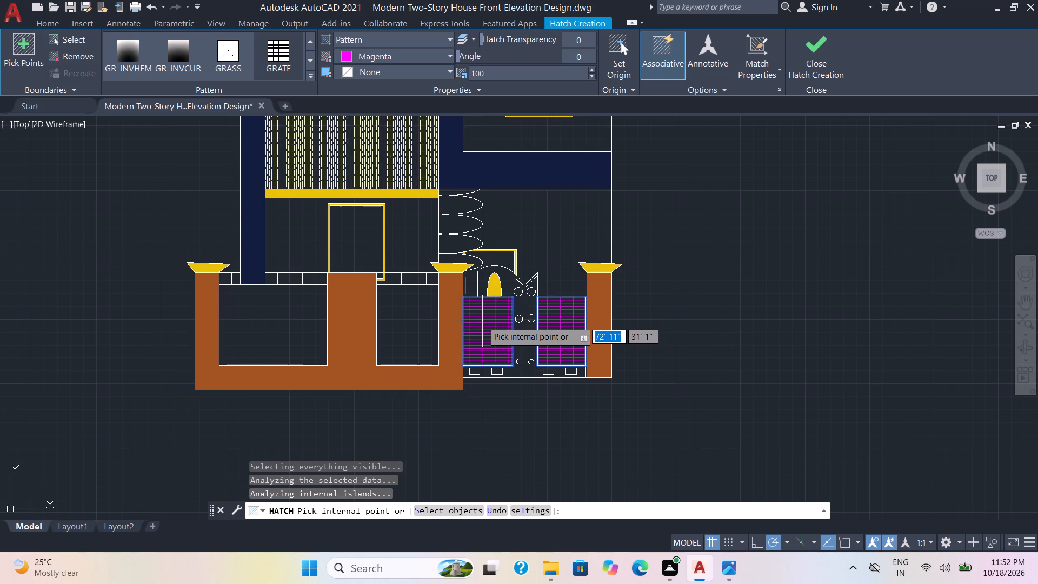
Add all the small cells of the railing strip along the top of the boundary wall to the magenta GRATE hatch, and finish the hatch.
scroll(482, 321, "up", 1)
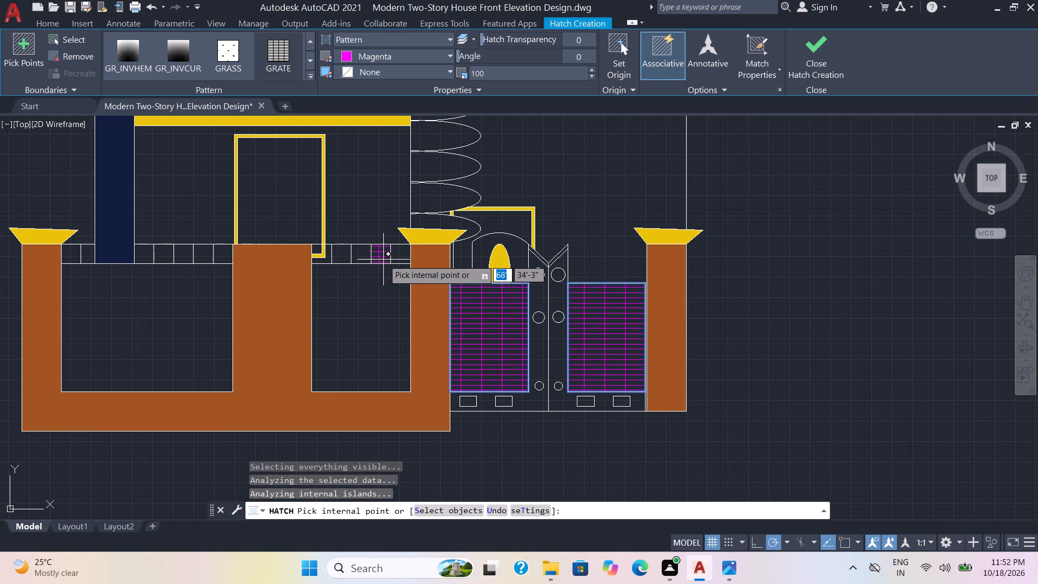
left_click(383, 260)
left_click(367, 255)
left_click(348, 255)
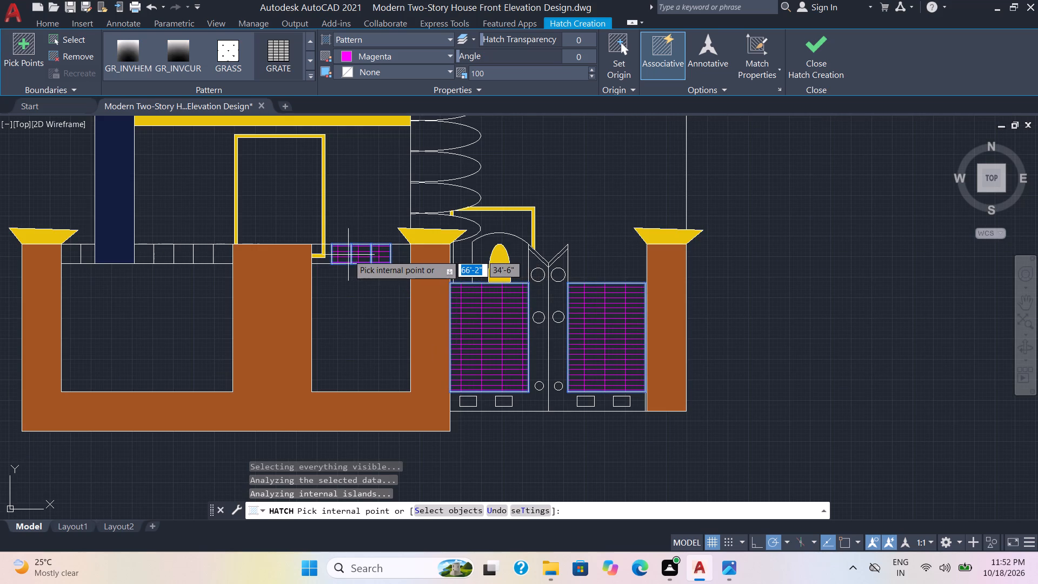
left_click(396, 256)
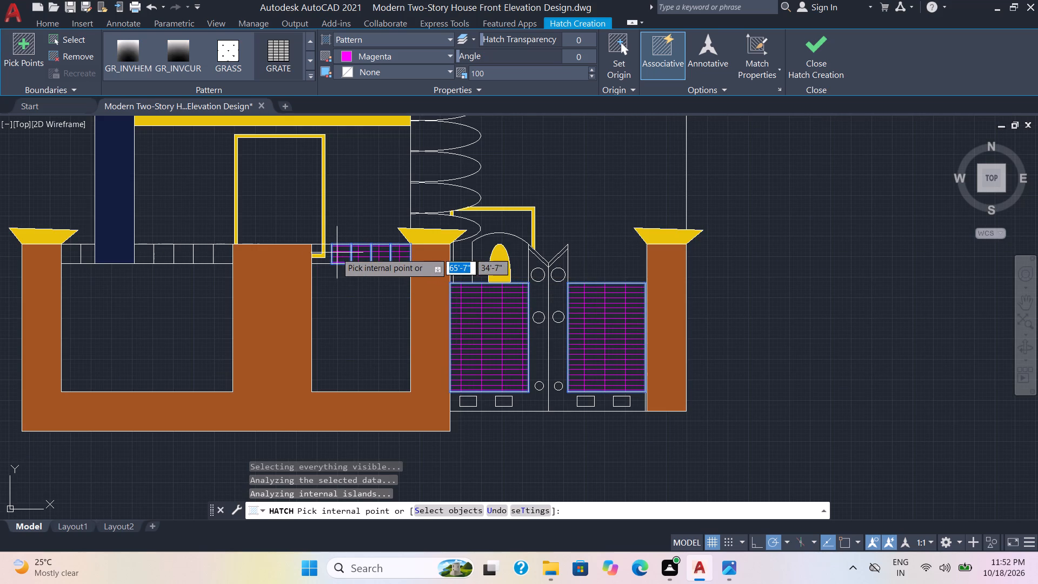
left_click(327, 254)
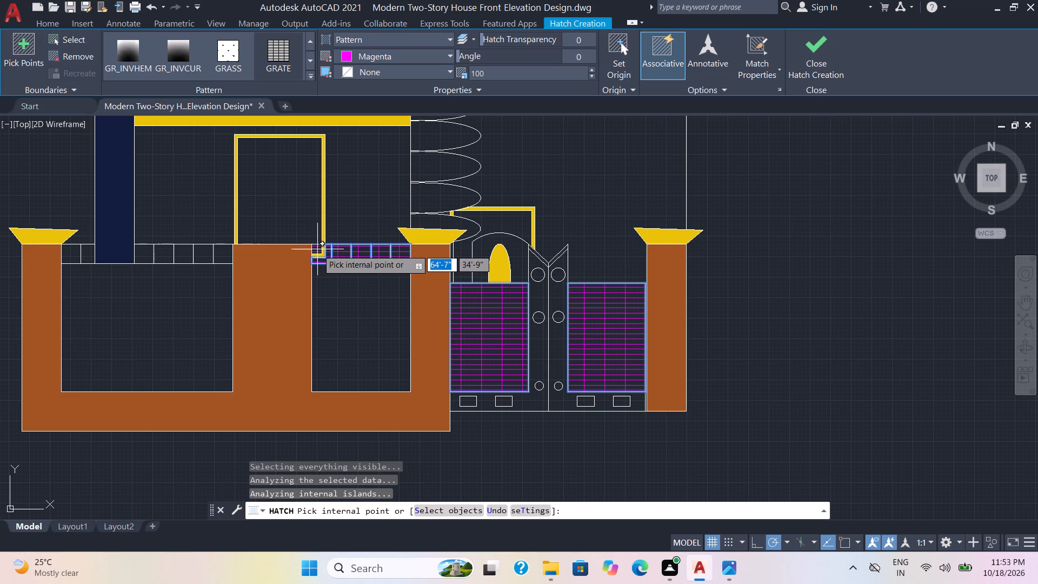
left_click(317, 249)
left_click(224, 250)
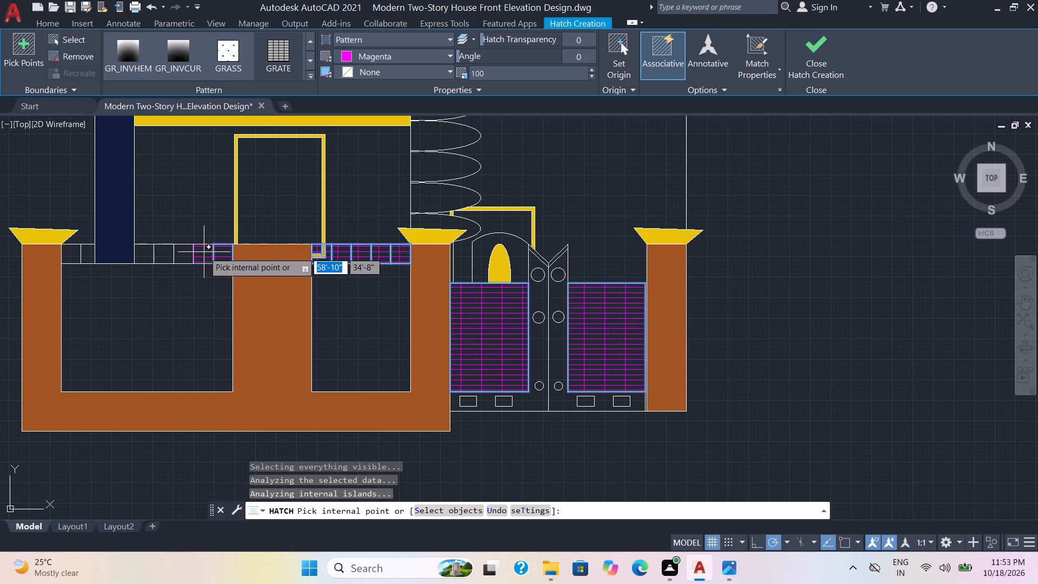
left_click(204, 252)
left_click(185, 250)
left_click(163, 250)
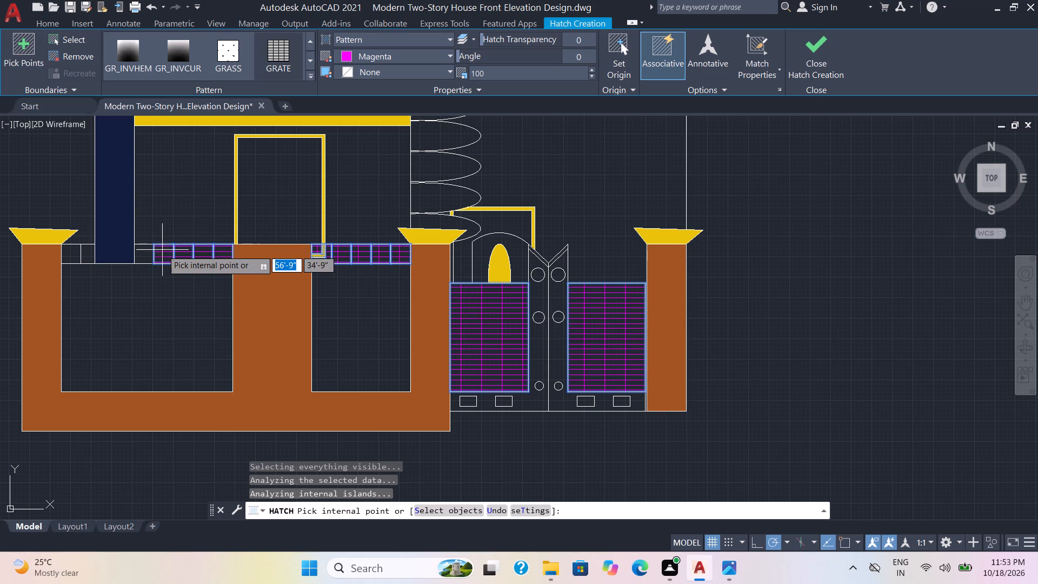
left_click(139, 250)
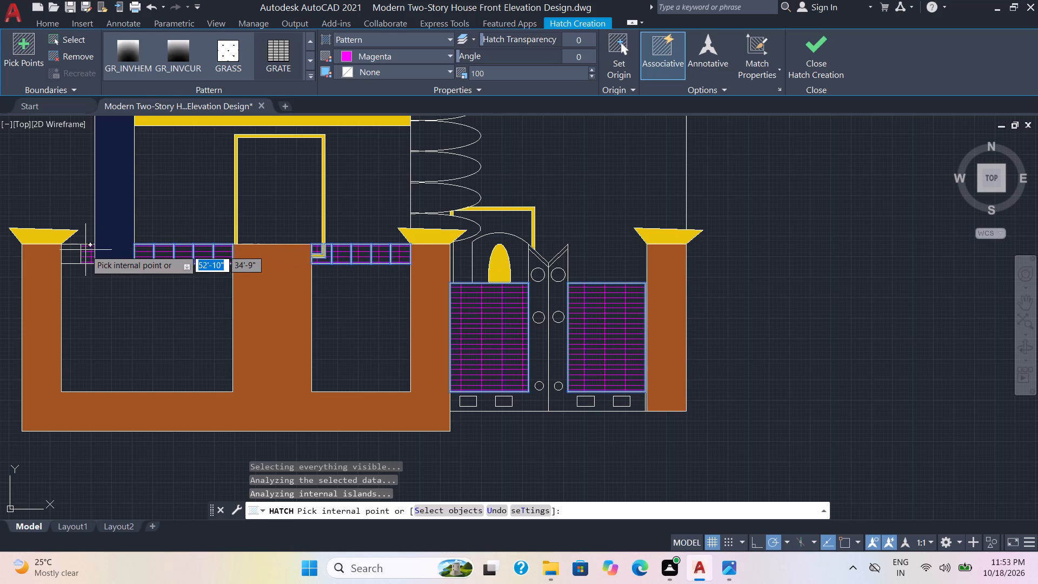
left_click(85, 250)
left_click(62, 250)
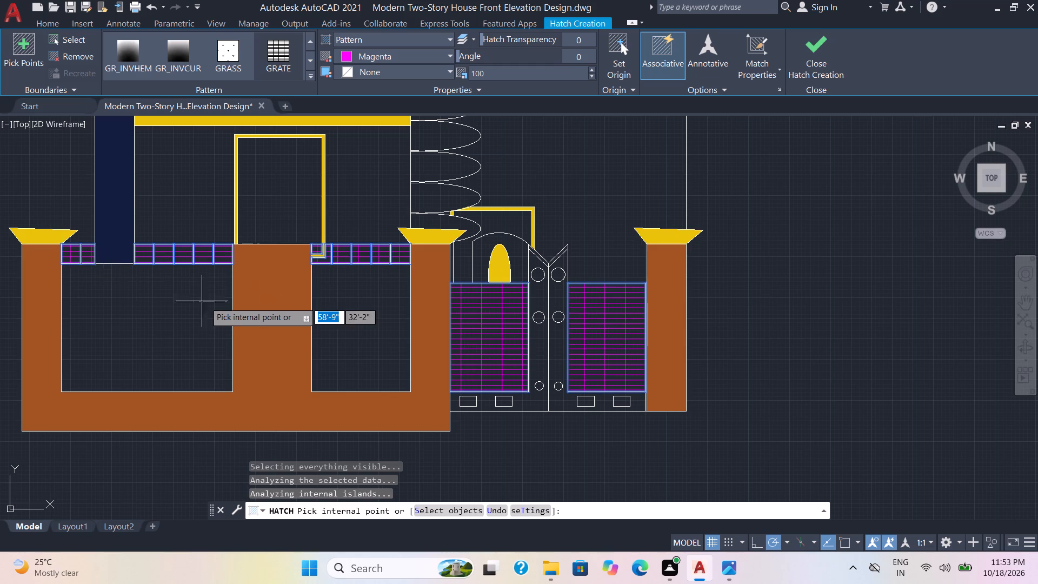
scroll(217, 304, "down", 2)
scroll(443, 360, "up", 1)
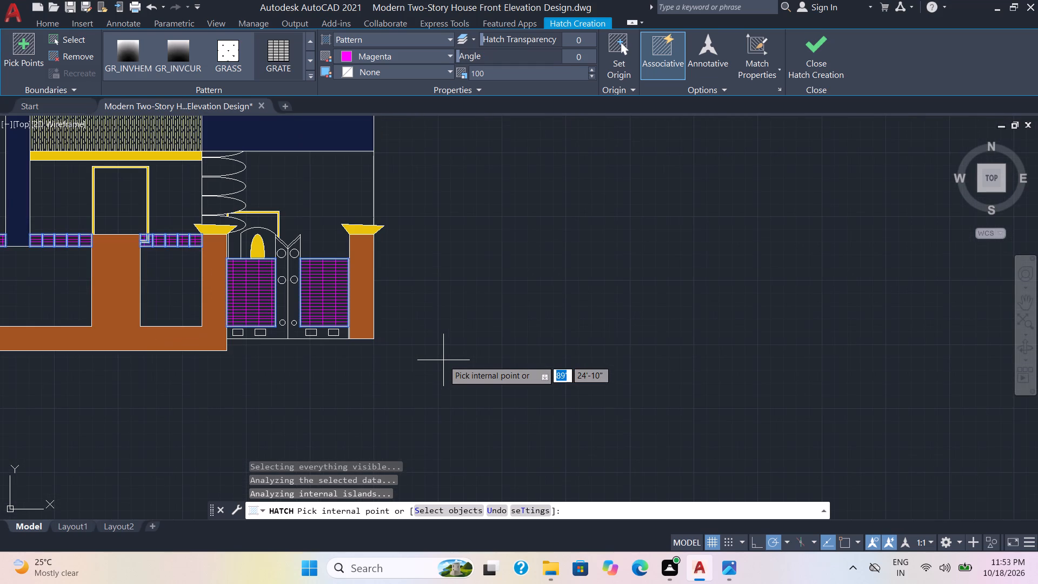
scroll(444, 353, "down", 2)
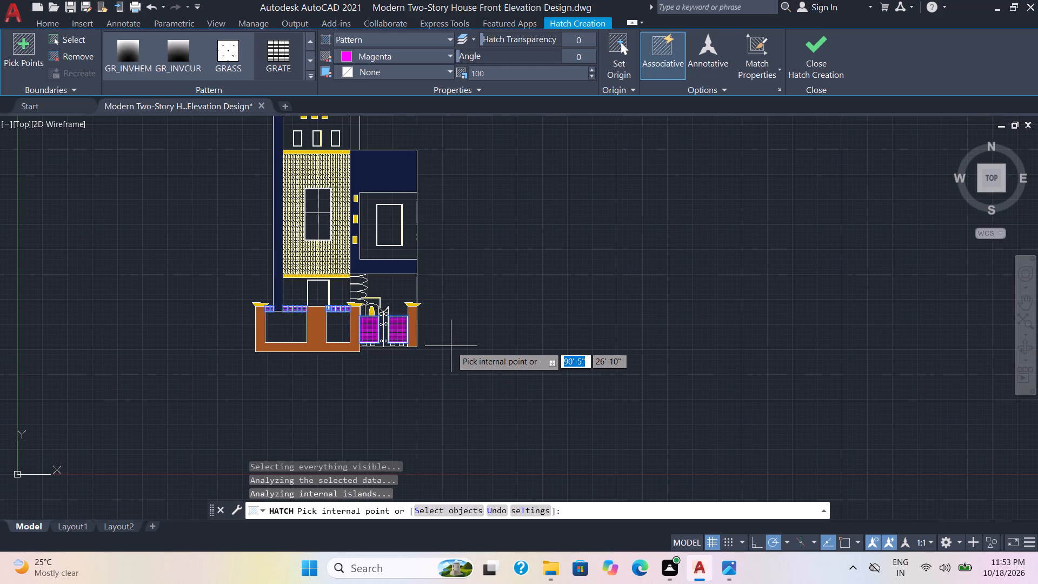
left_click(815, 49)
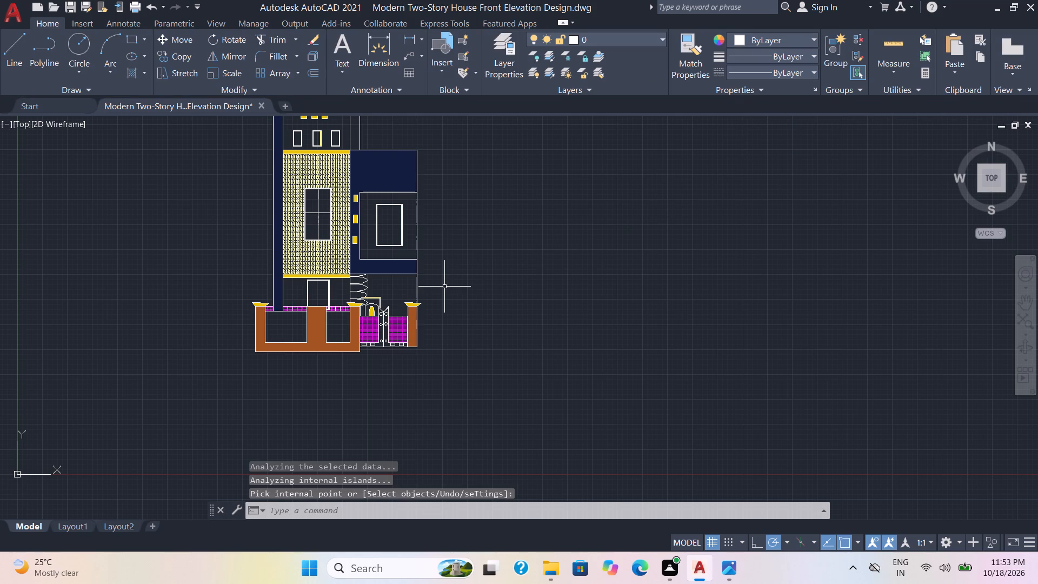
Erase the inner and outer outlines around the yellow frame of the window in the navy-bordered bay.
scroll(443, 287, "up", 3)
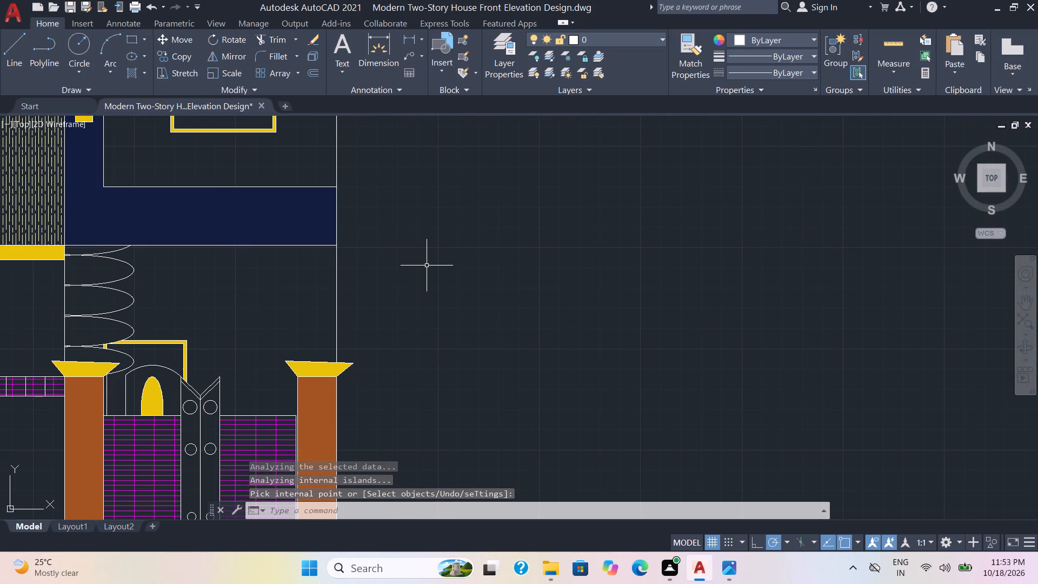
middle_click_drag(426, 264, 526, 413)
scroll(526, 404, "up", 1)
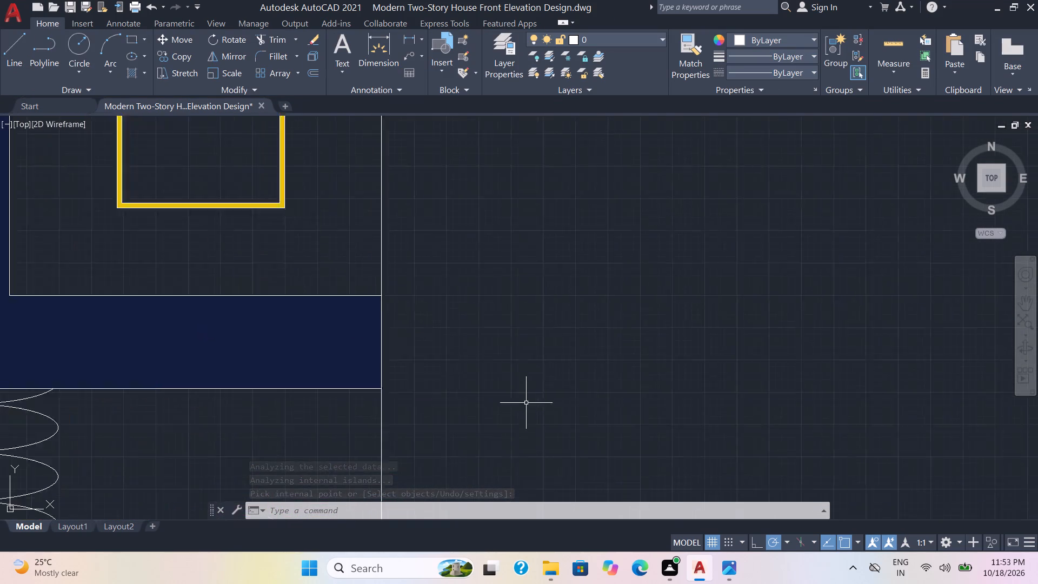
scroll(526, 403, "up", 1)
middle_click_drag(507, 321, 598, 412)
scroll(507, 321, "down", 1)
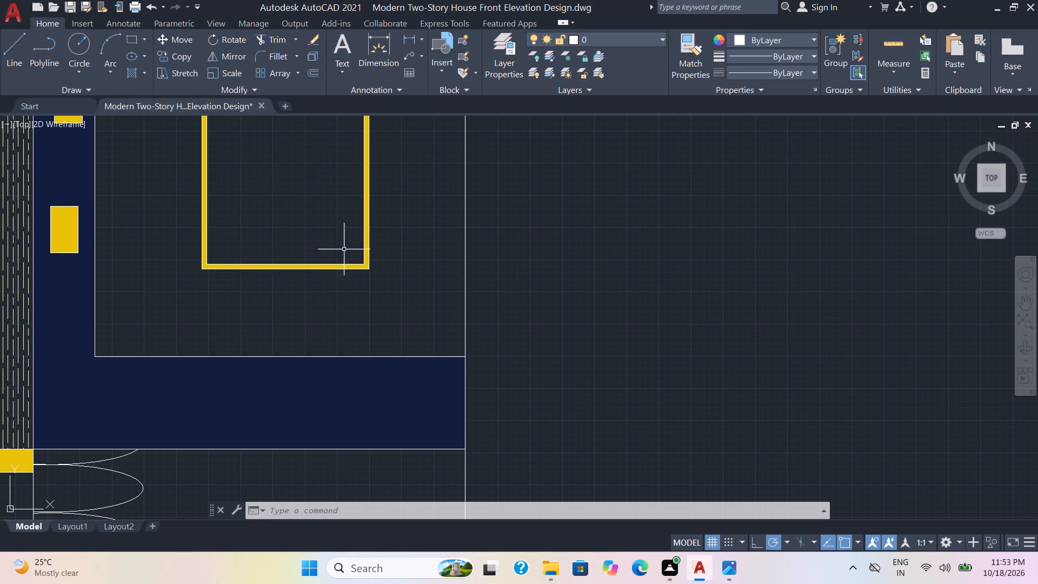
scroll(366, 257, "up", 2)
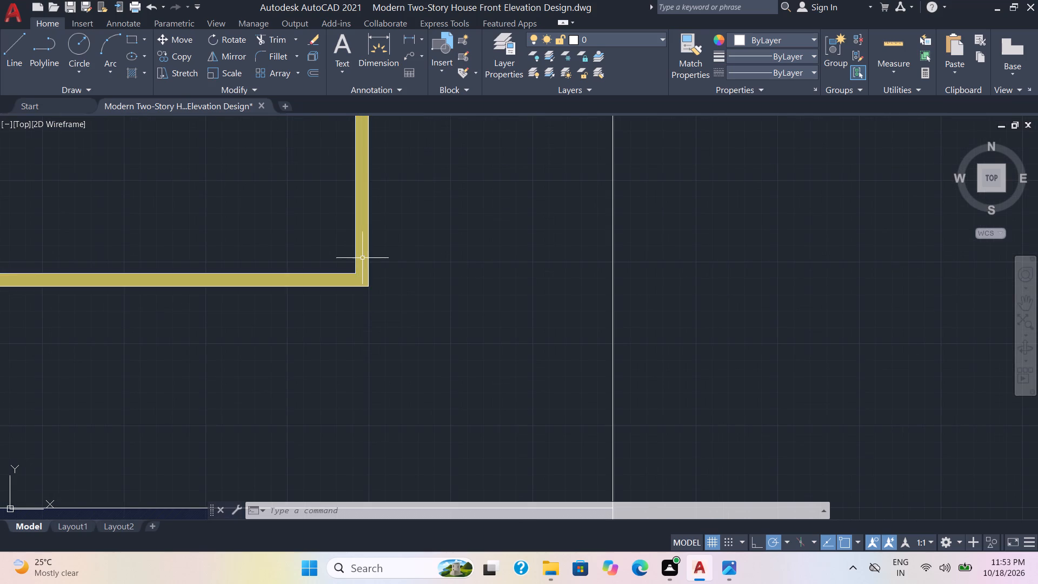
left_click(355, 262)
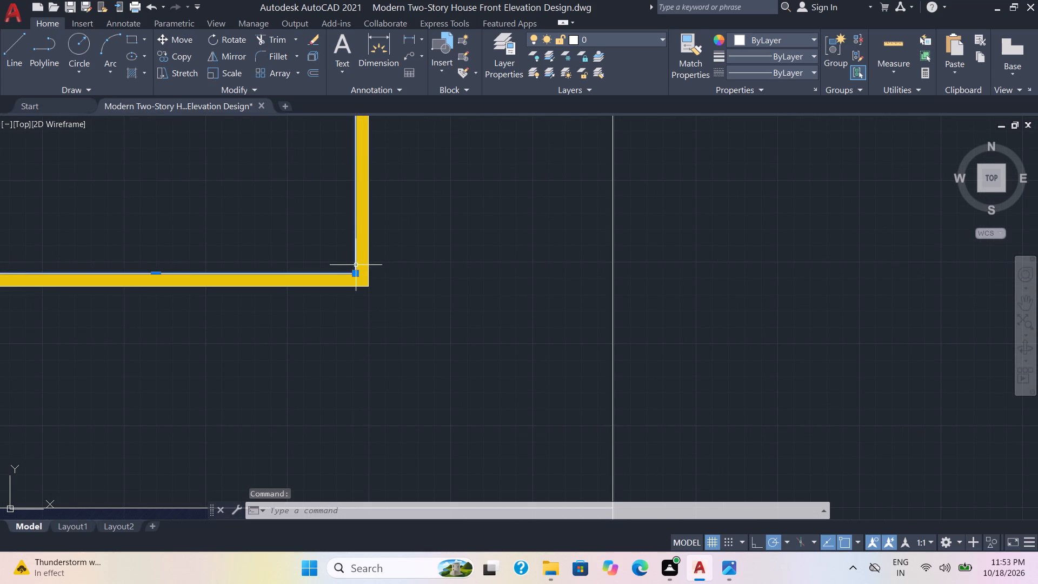
key("Delete")
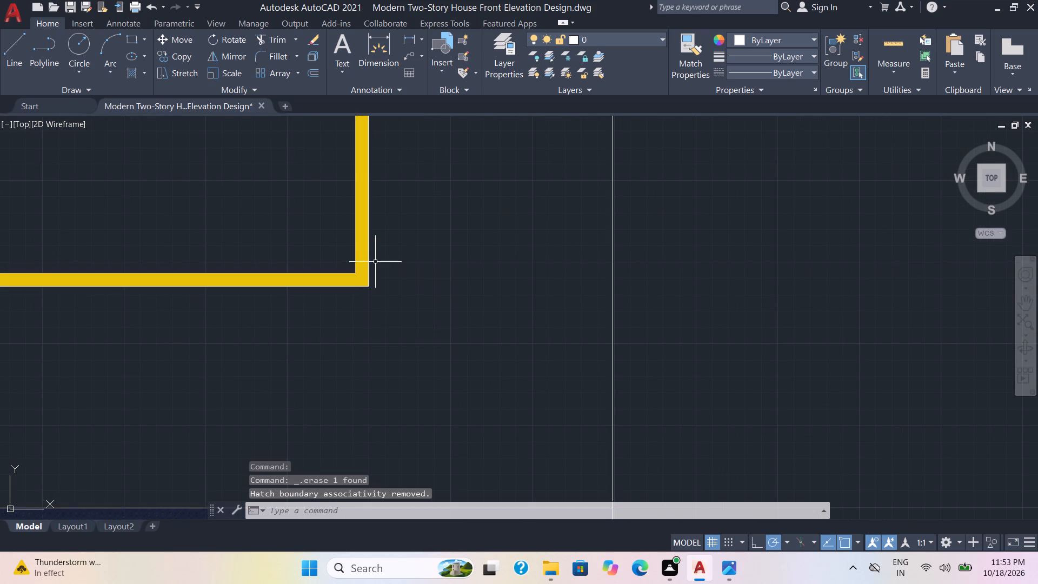
left_click(369, 265)
key("Delete")
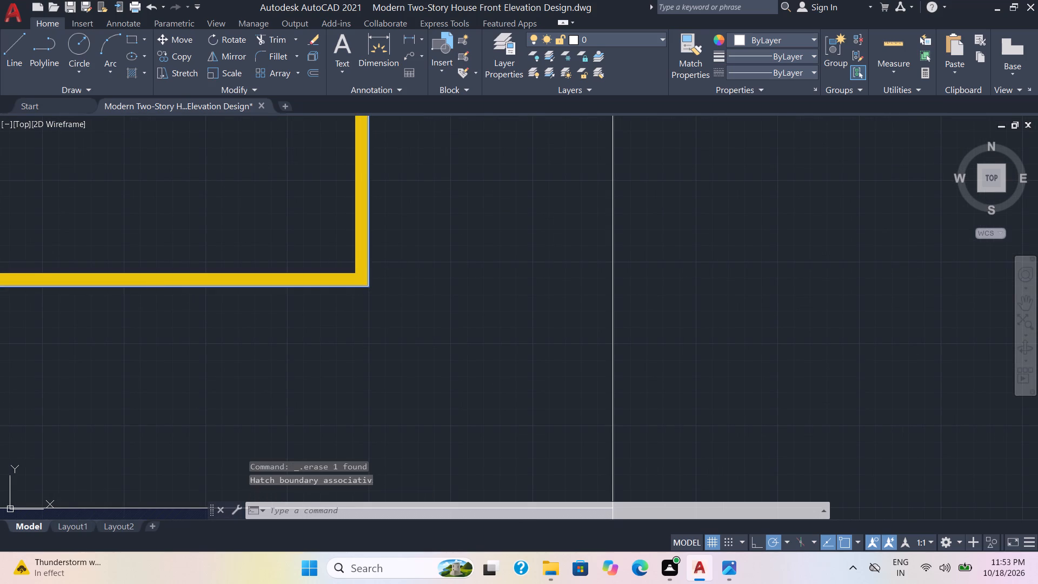
Erase the inner and outer outlines around the yellow frame of the tall window in the patterned facade wall.
scroll(363, 270, "down", 3)
scroll(409, 297, "down", 2)
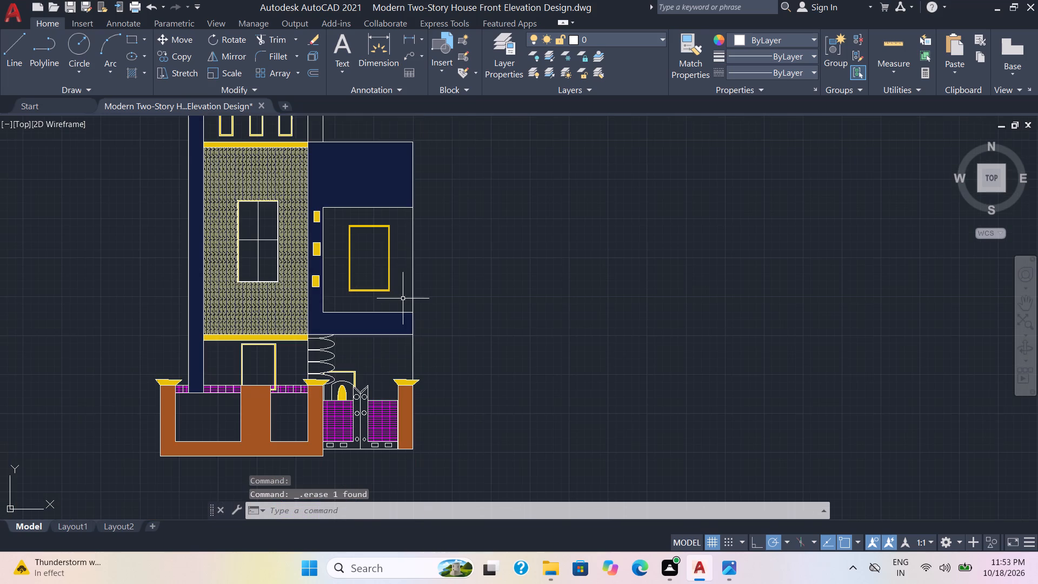
scroll(265, 271, "up", 4)
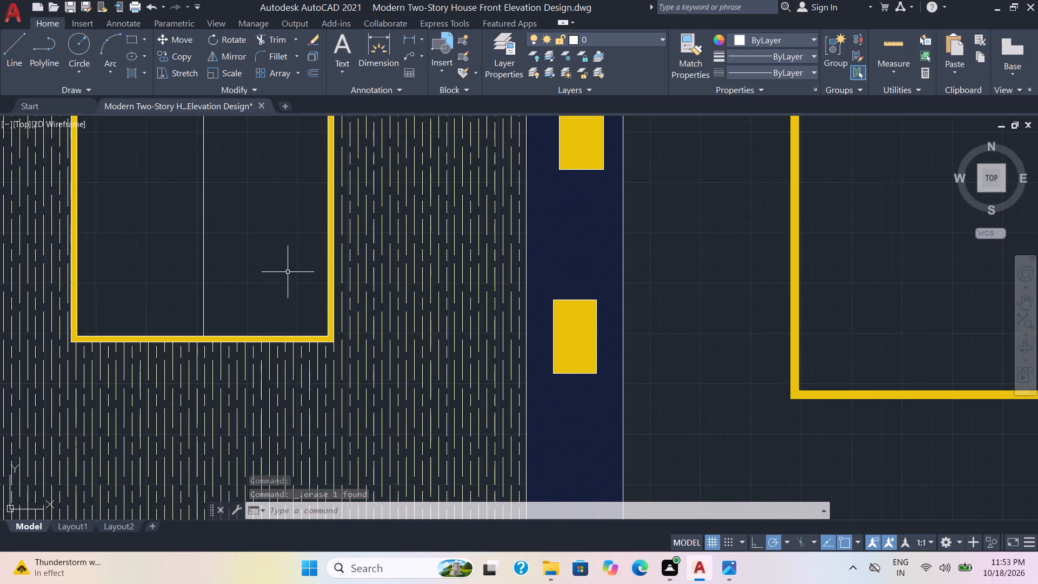
scroll(325, 285, "up", 2)
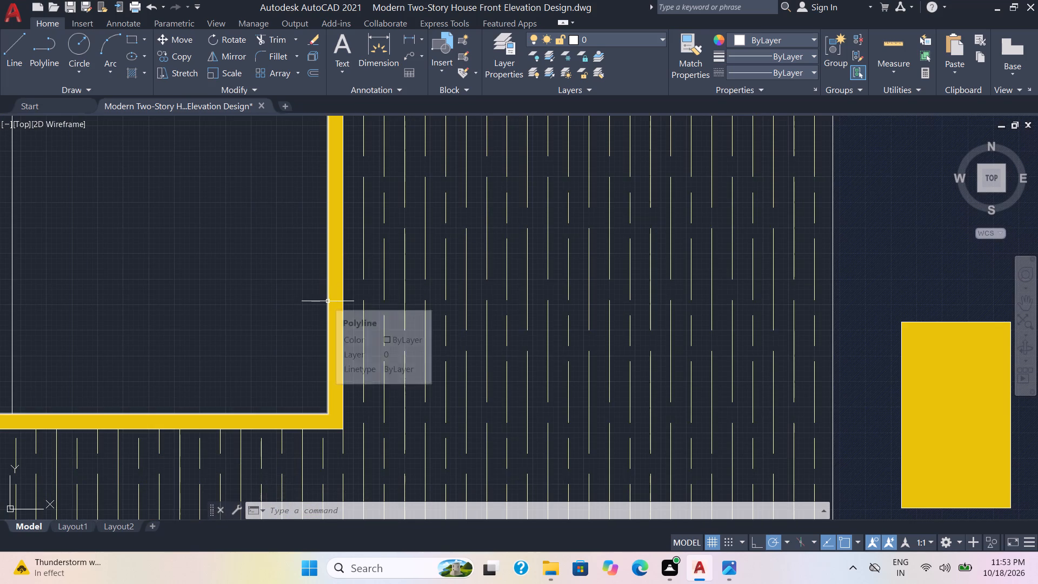
left_click(328, 301)
key("Delete")
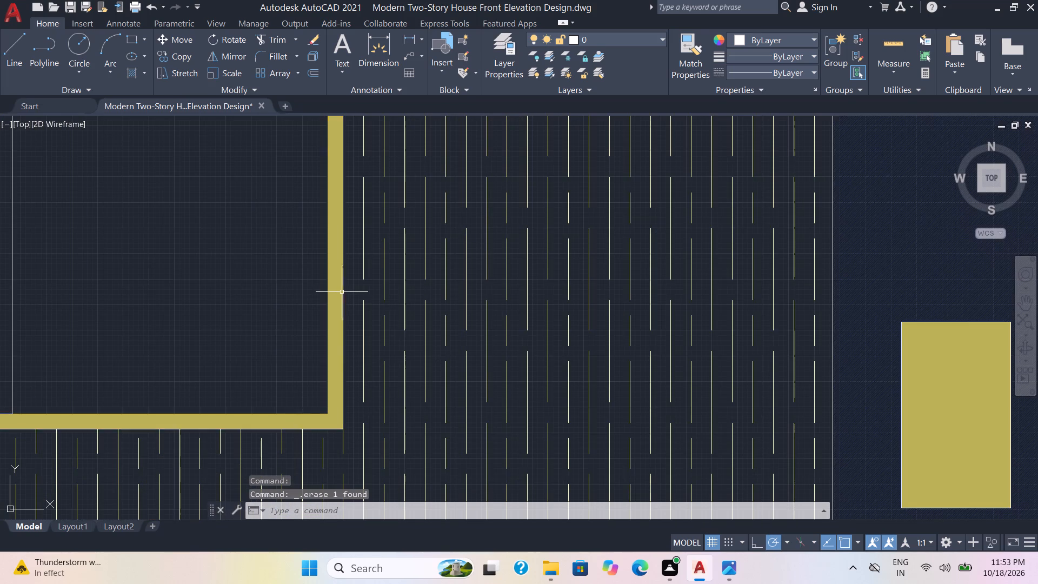
left_click(344, 290)
key("Delete")
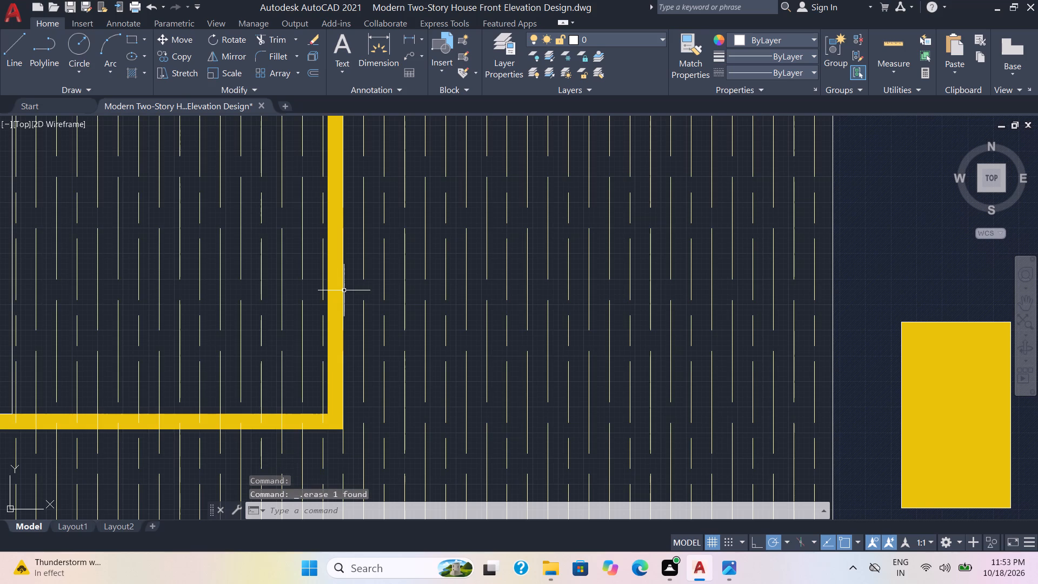
Trim away the outer of the two vertical lines between the navy roof overhang and the navy block below.
scroll(344, 290, "down", 4)
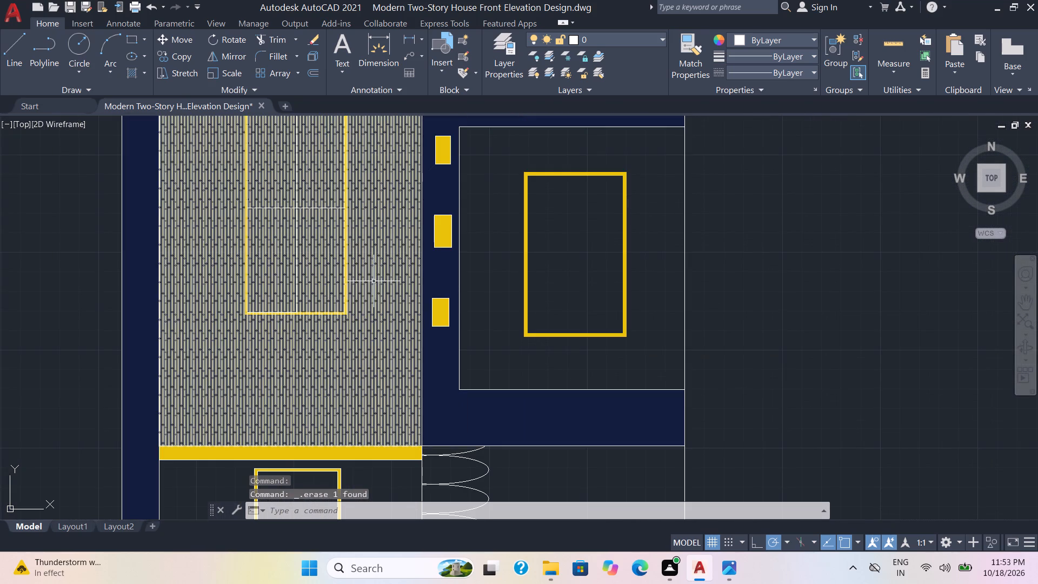
scroll(398, 238, "down", 1)
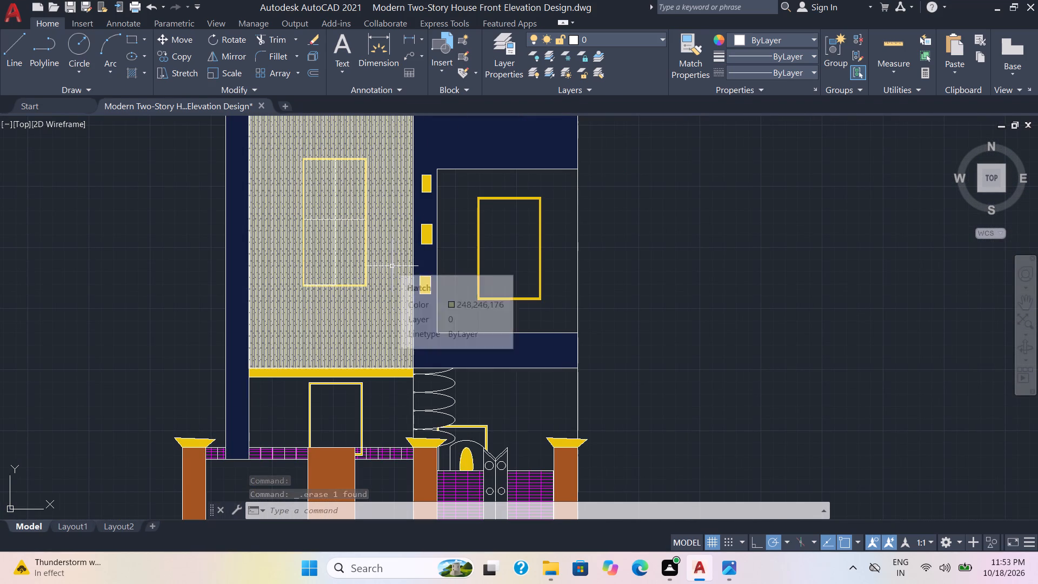
scroll(384, 270, "up", 1)
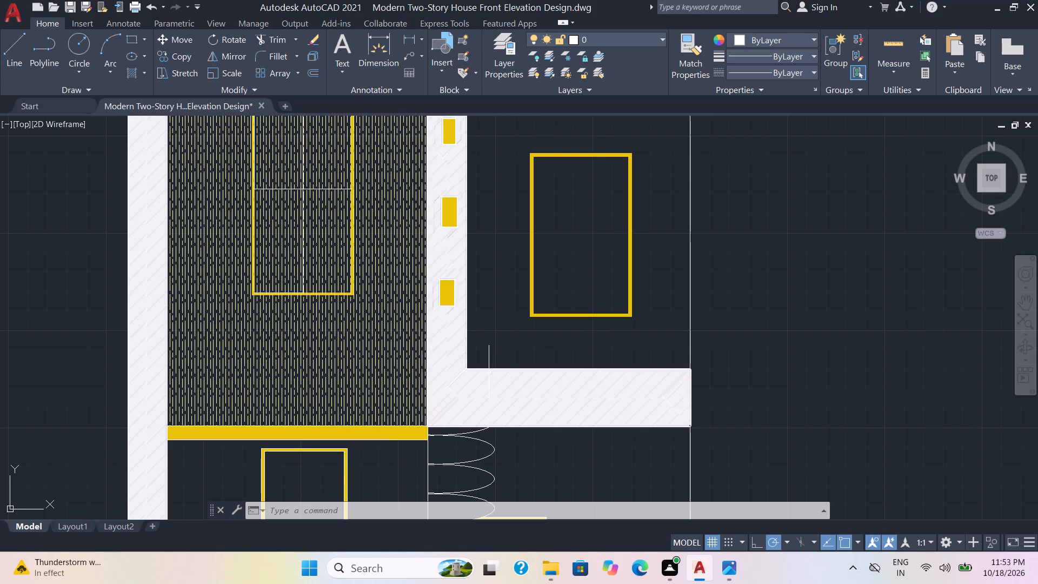
scroll(489, 370, "down", 3)
scroll(485, 307, "up", 1)
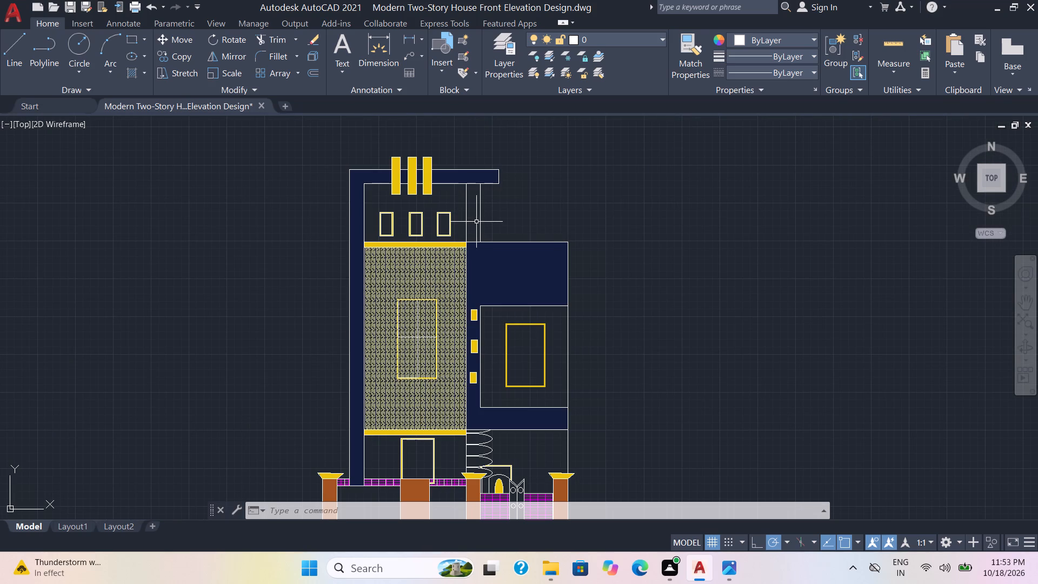
left_click(272, 44)
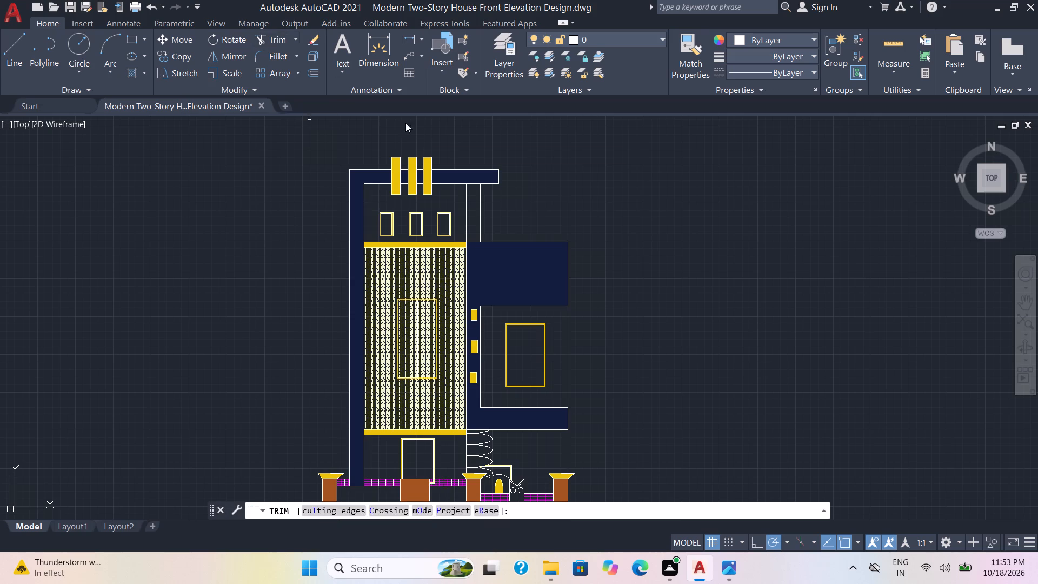
left_click(480, 210)
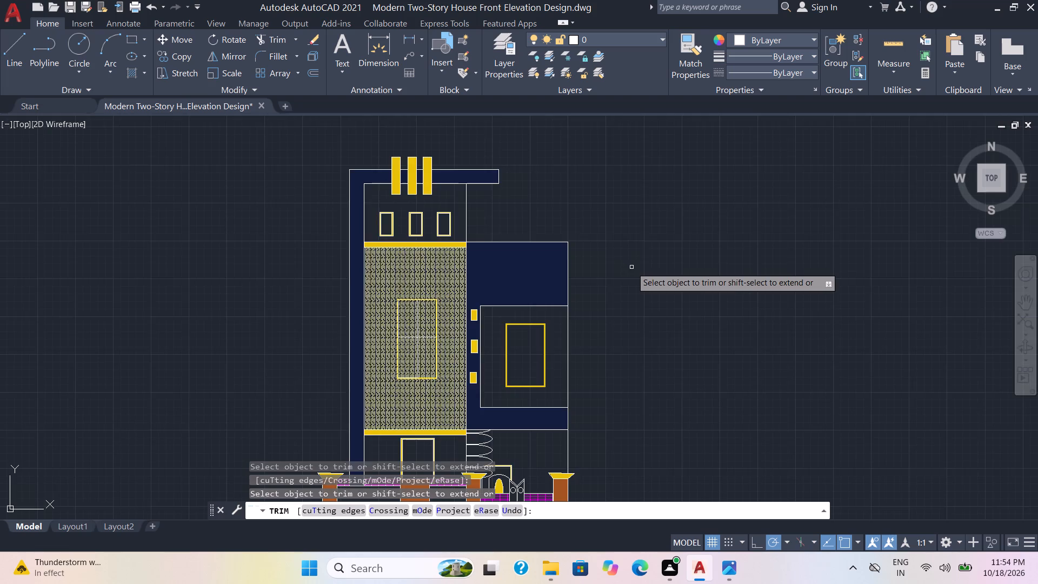
Trim away the inner and outer outlines along the top and sides of the ground-floor door's yellow frame.
scroll(631, 267, "down", 2)
middle_click_drag(633, 337, 480, 306)
scroll(480, 306, "up", 5)
middle_click_drag(290, 329, 832, 424)
scroll(290, 329, "down", 1)
scroll(482, 426, "up", 2)
middle_click_drag(482, 425, 482, 423)
scroll(482, 425, "down", 1)
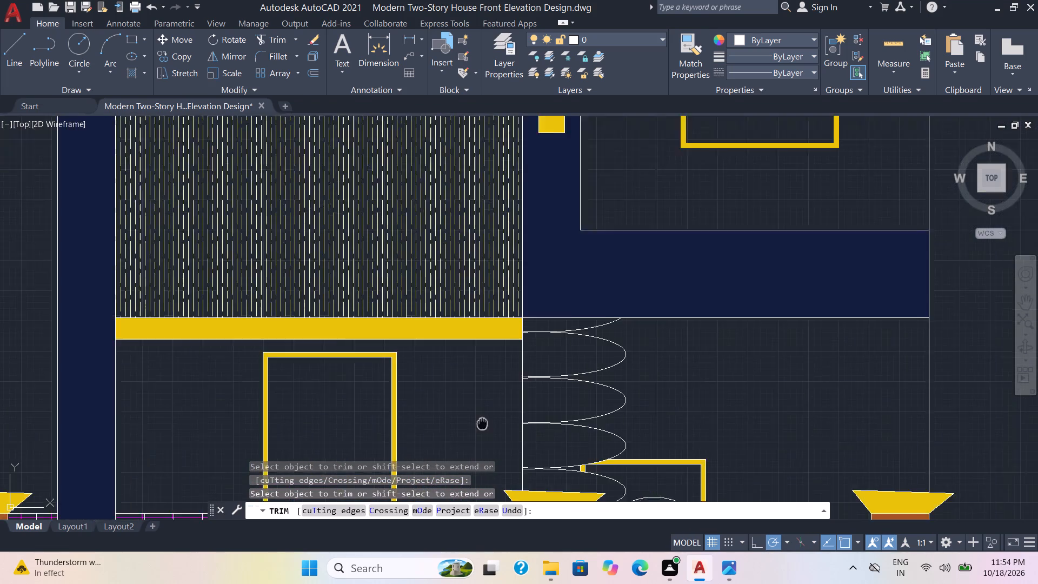
middle_click_drag(482, 423, 508, 197)
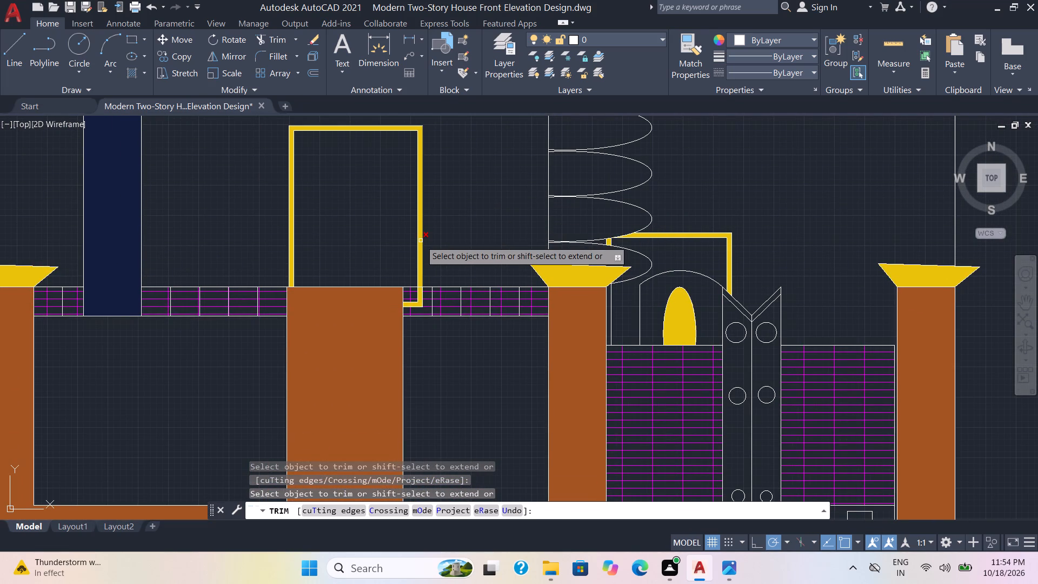
left_click(421, 241)
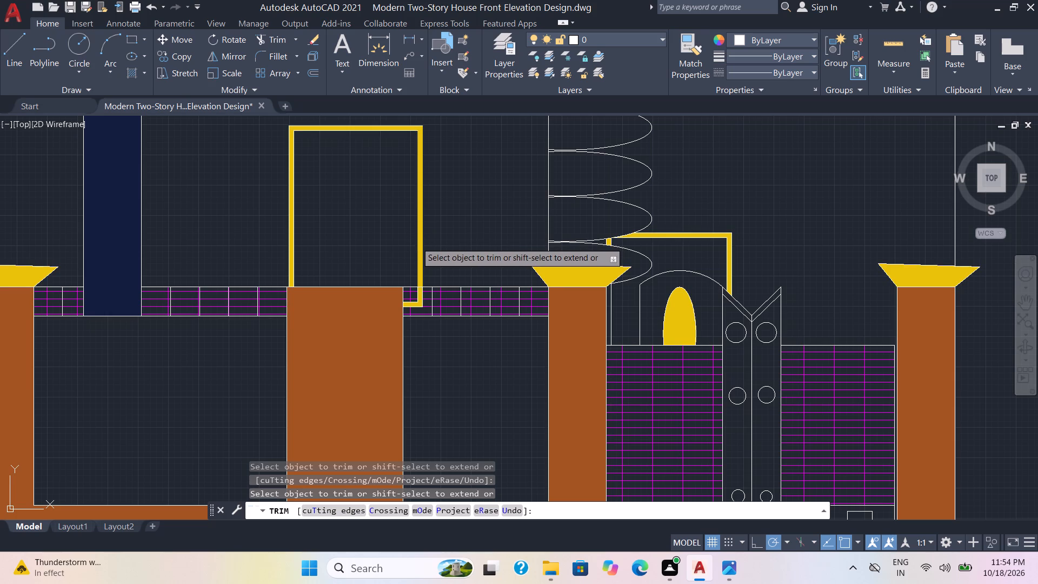
left_click(416, 242)
left_click(372, 132)
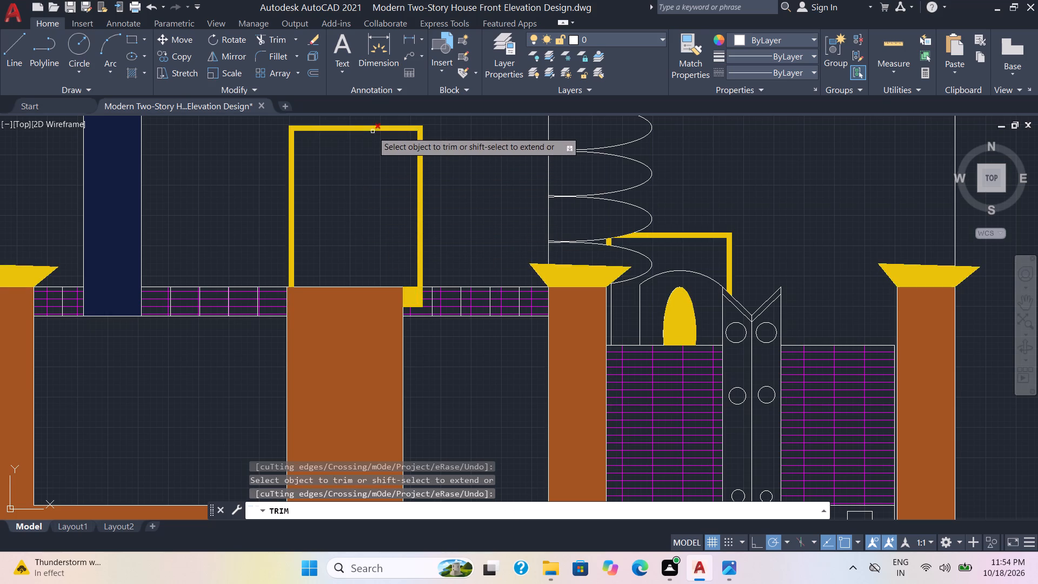
left_click(376, 124)
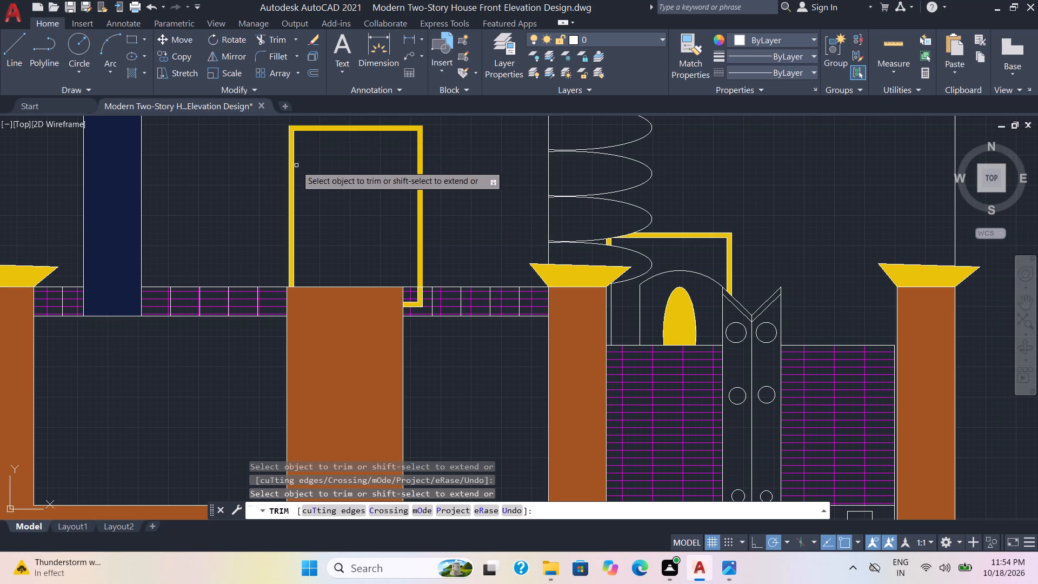
left_click(295, 168)
left_click(287, 177)
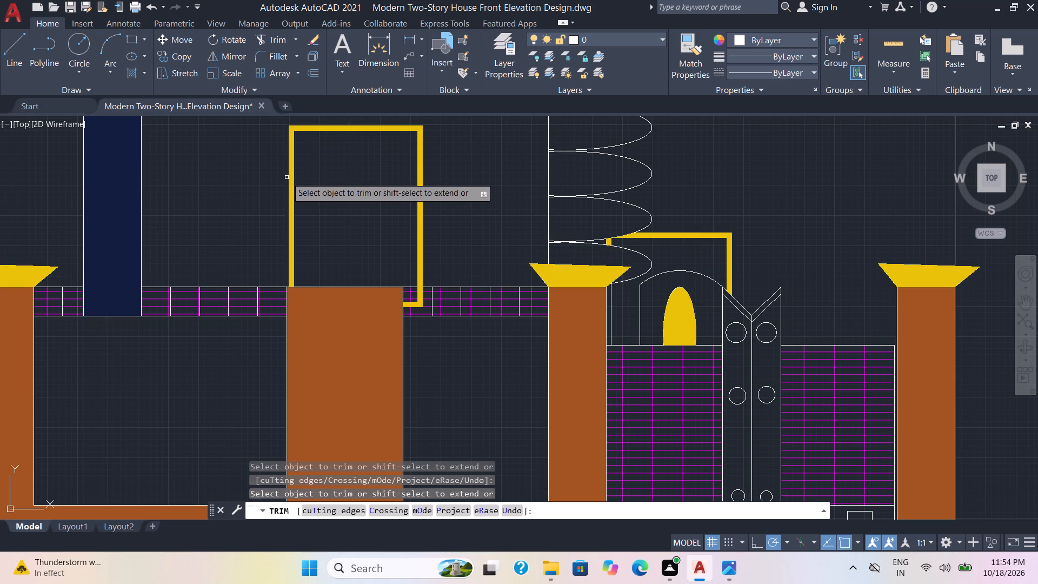
Trim away the remaining outlines of the door's yellow frame where its lower corner overlaps the railing strip.
scroll(450, 307, "up", 2)
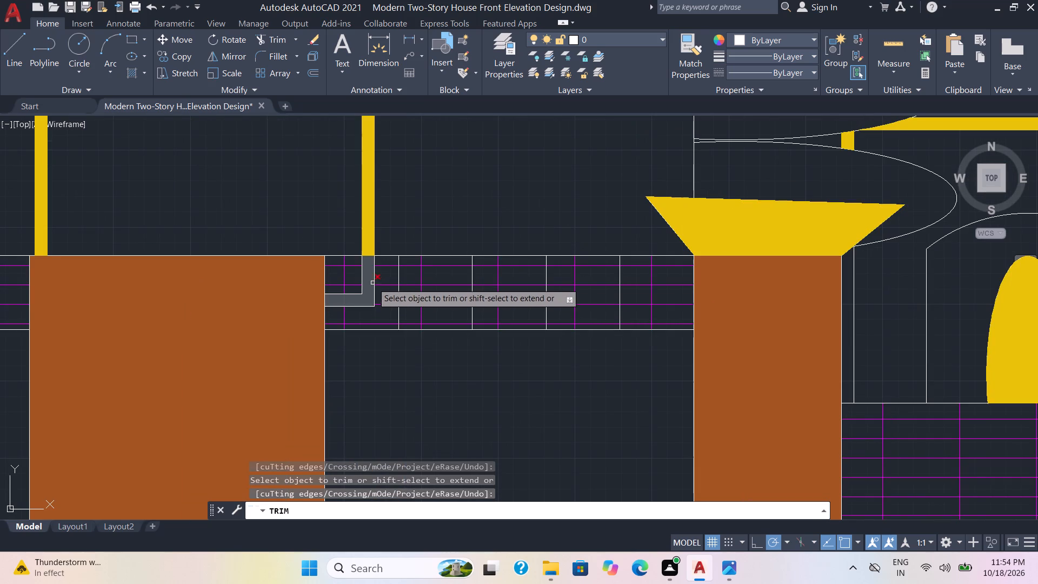
left_click(375, 280)
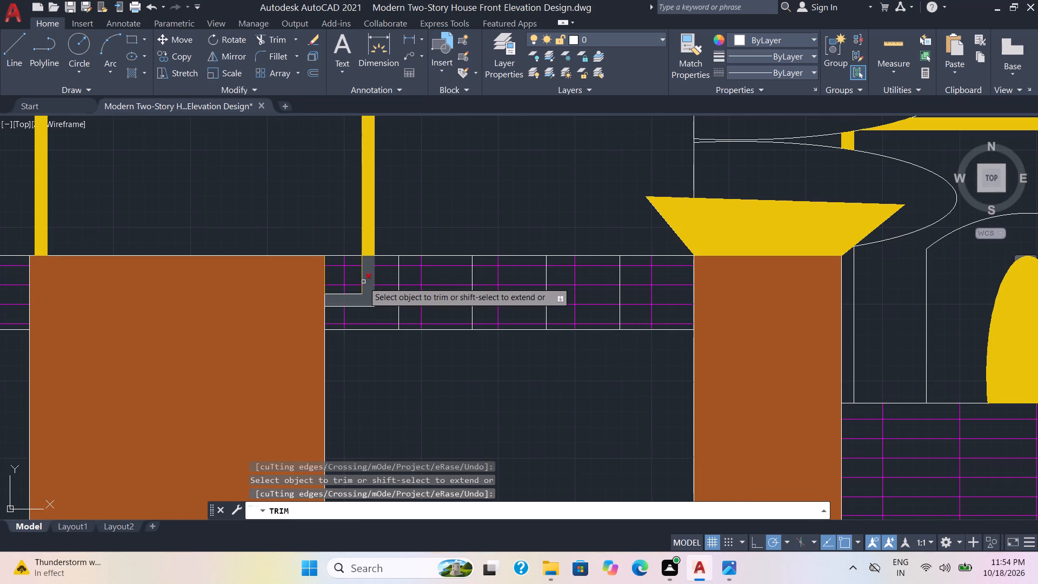
left_click(362, 282)
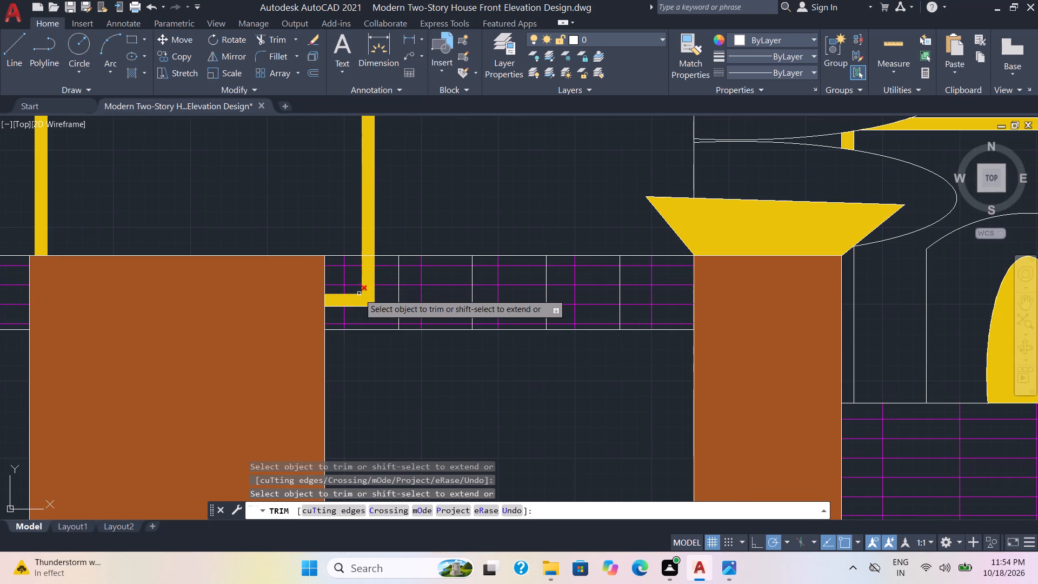
left_click(359, 294)
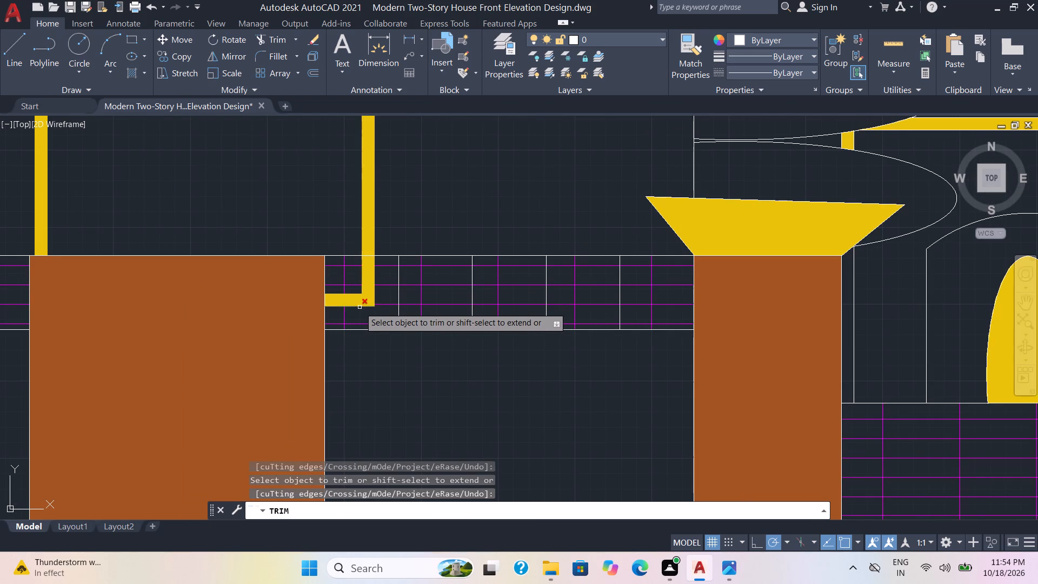
left_click(360, 307)
Trim away the outlines around the yellow caps of the boundary wall's two end pillars.
scroll(511, 235, "down", 2)
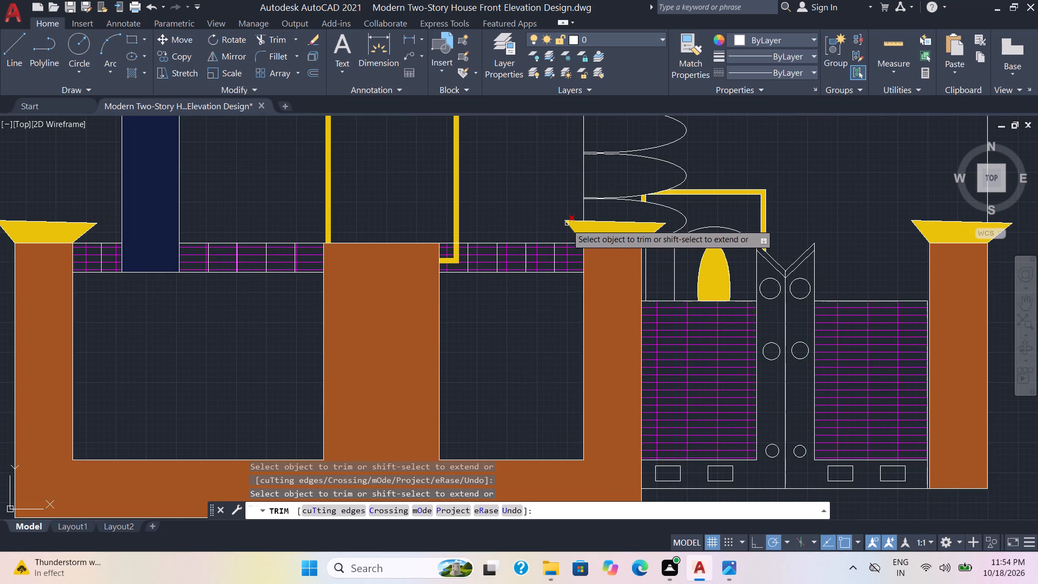
left_click(567, 224)
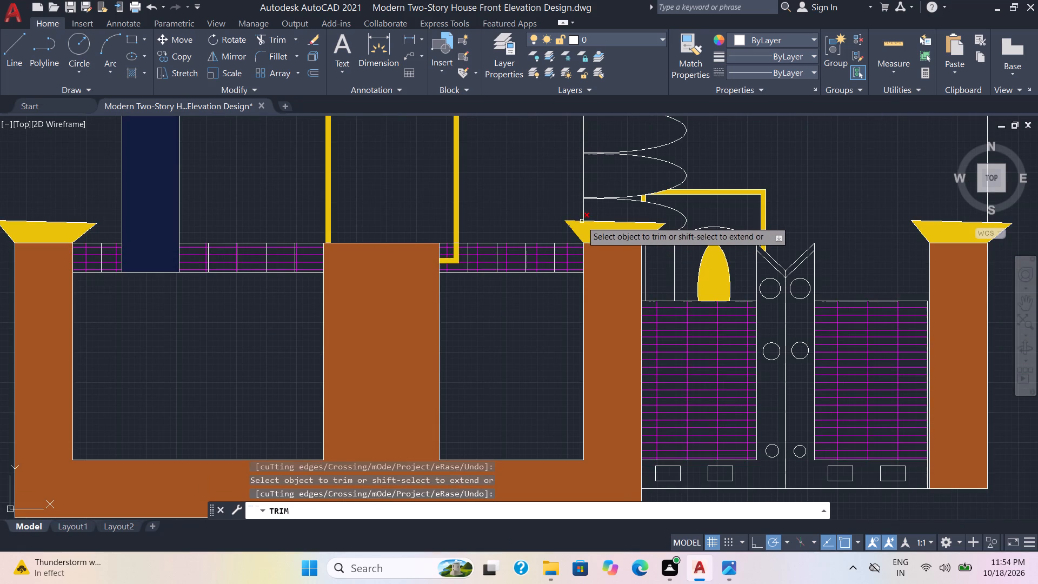
left_click(597, 220)
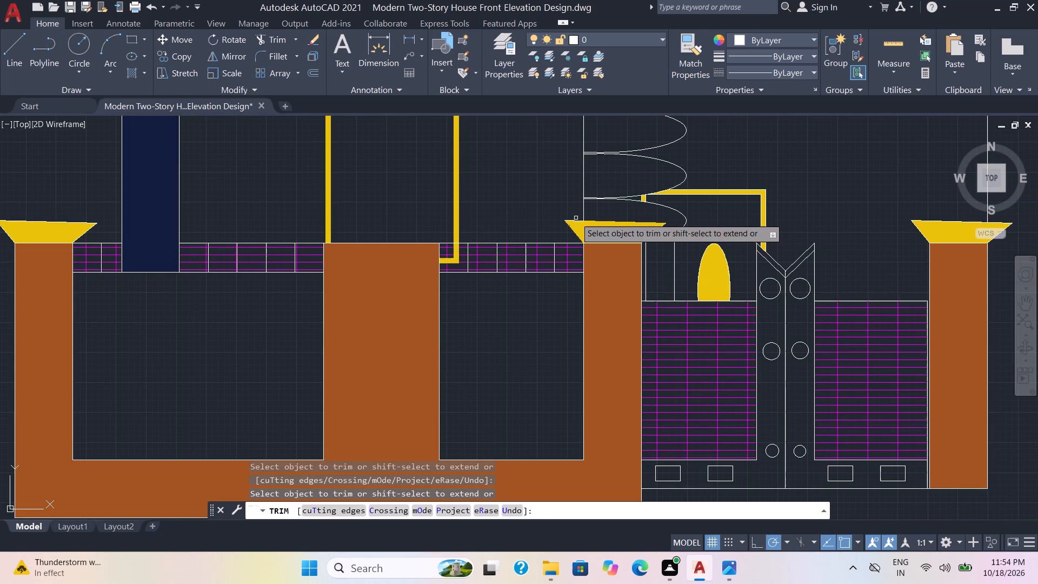
left_click(575, 220)
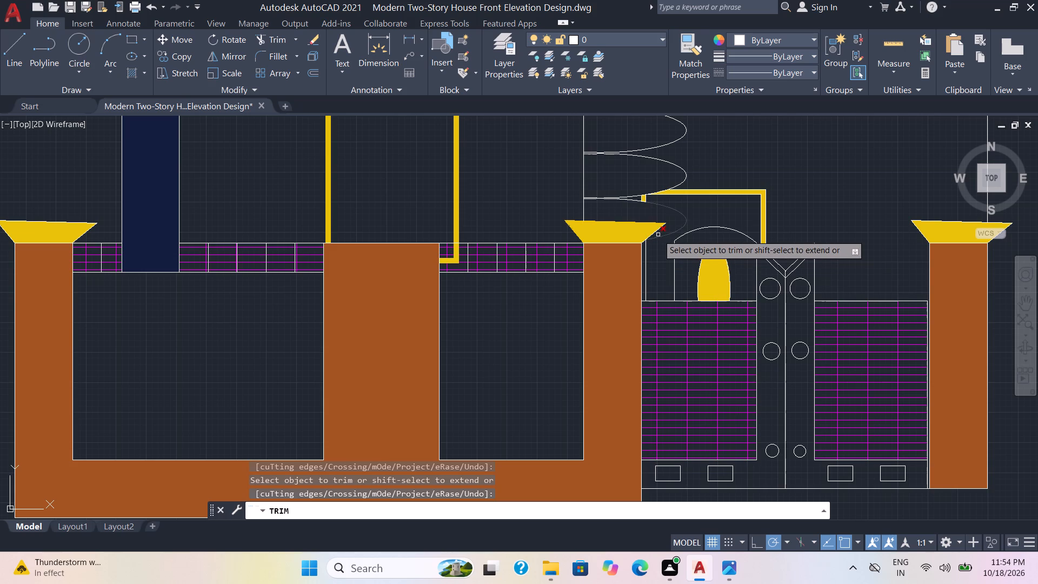
left_click(655, 234)
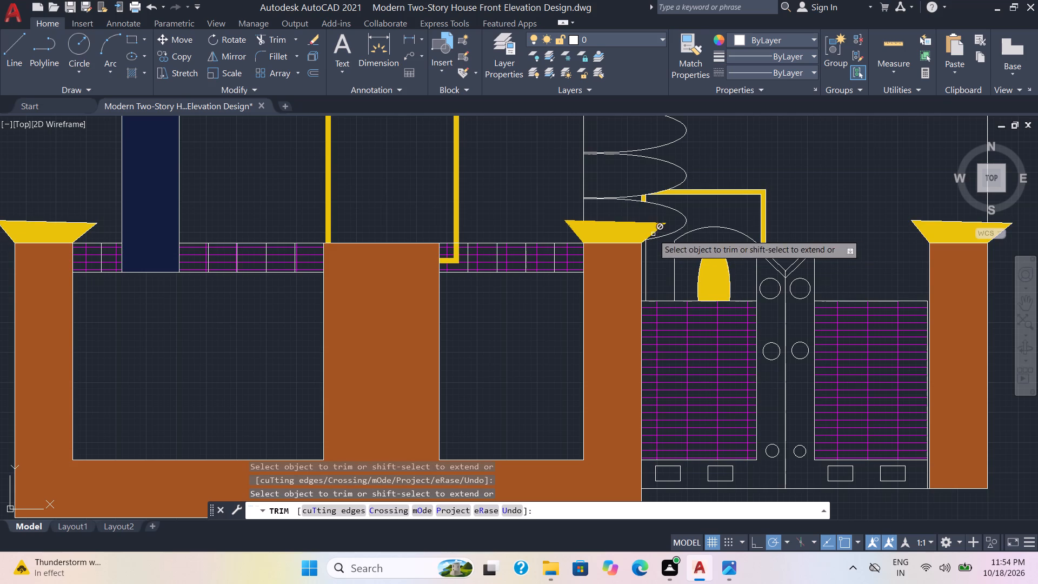
left_click(90, 230)
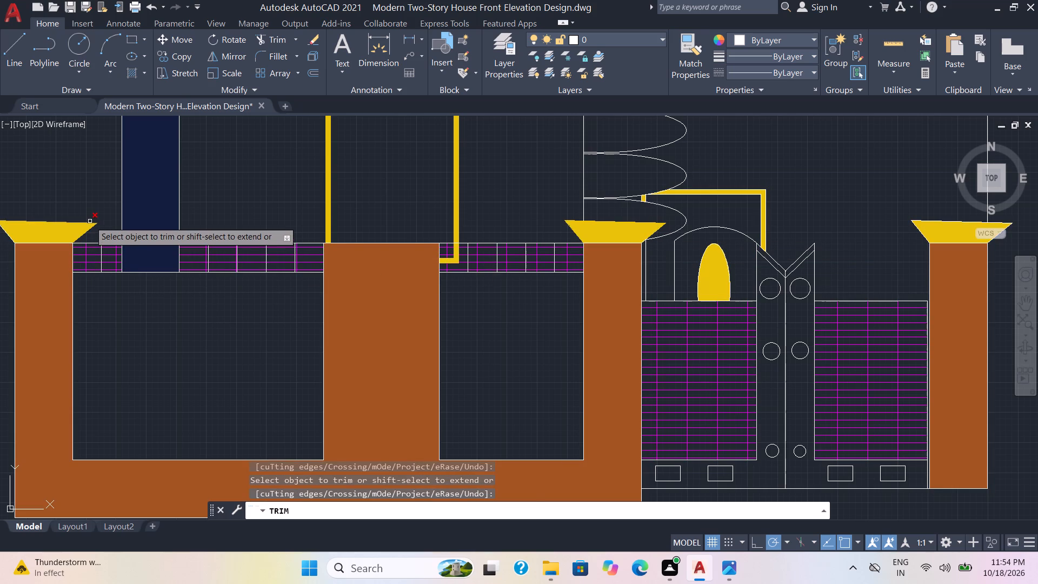
left_click(90, 221)
left_click(9, 236)
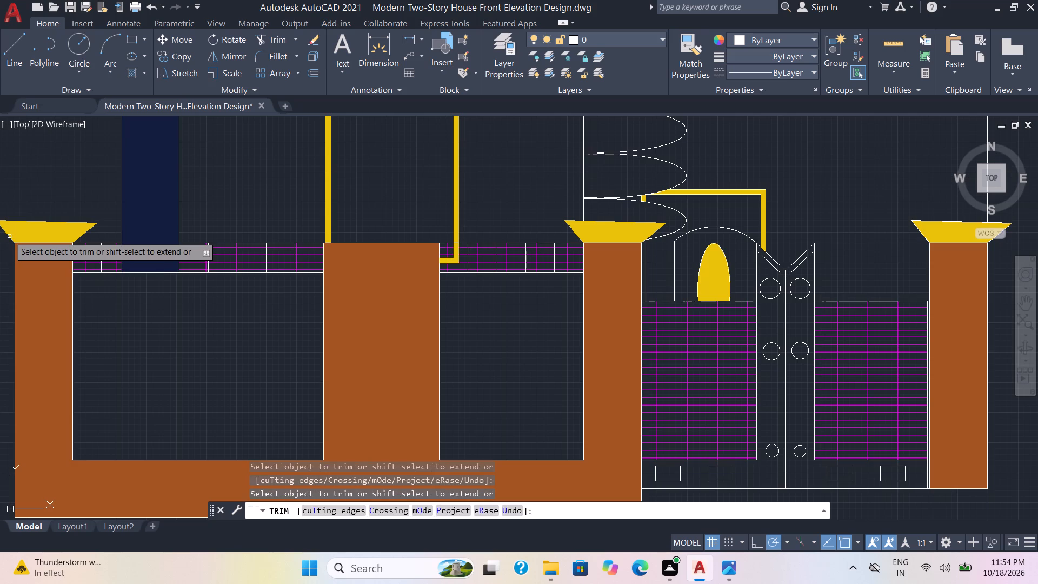
Trim away the outlines around the gate outer pillar's yellow cap and the yellow arched panel above the gate, ending the Trim command.
scroll(263, 350, "down", 2)
scroll(590, 365, "up", 2)
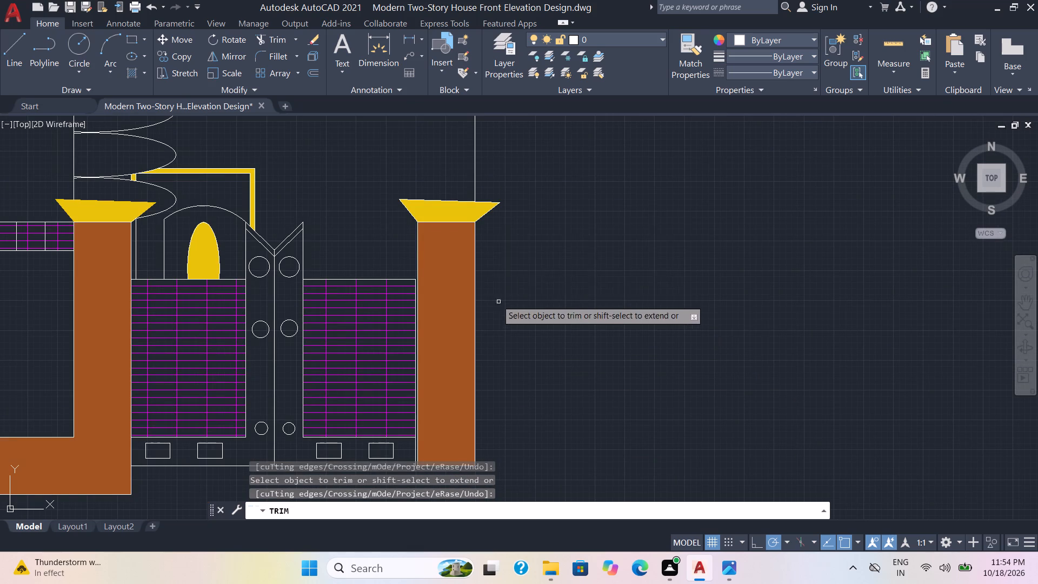
left_click(483, 216)
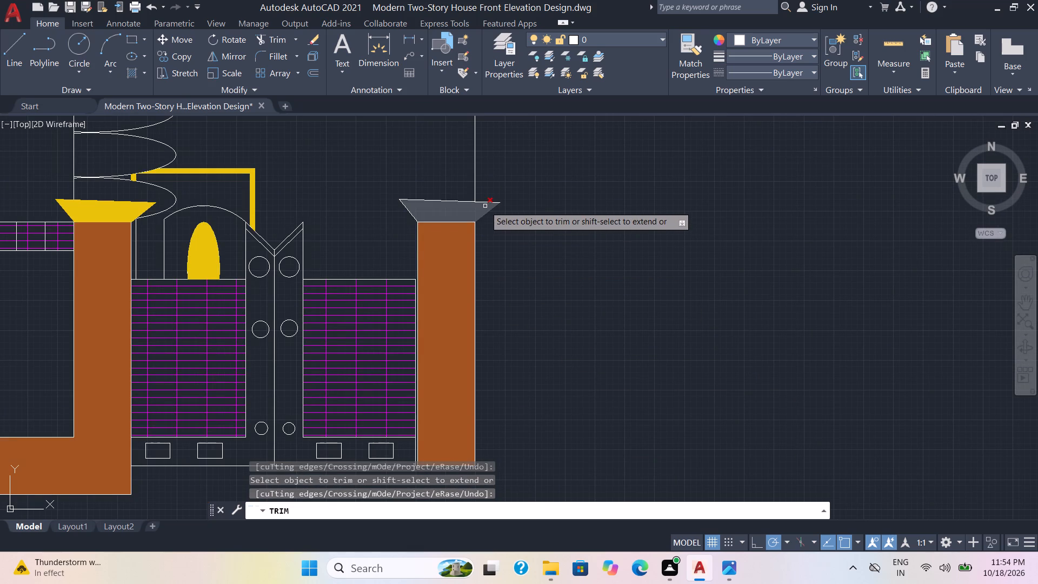
left_click(485, 202)
left_click(462, 201)
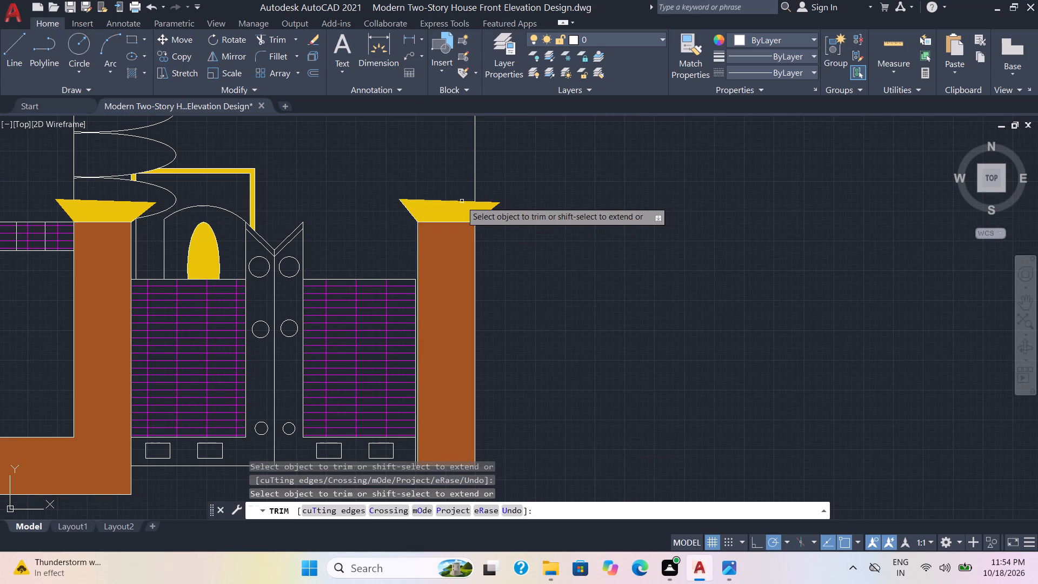
left_click(407, 210)
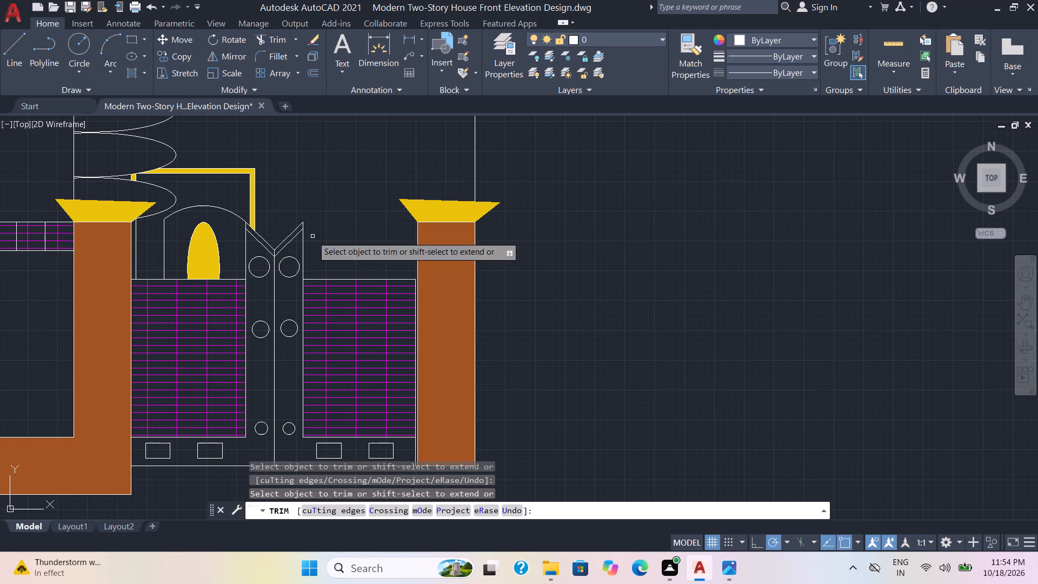
left_click(217, 245)
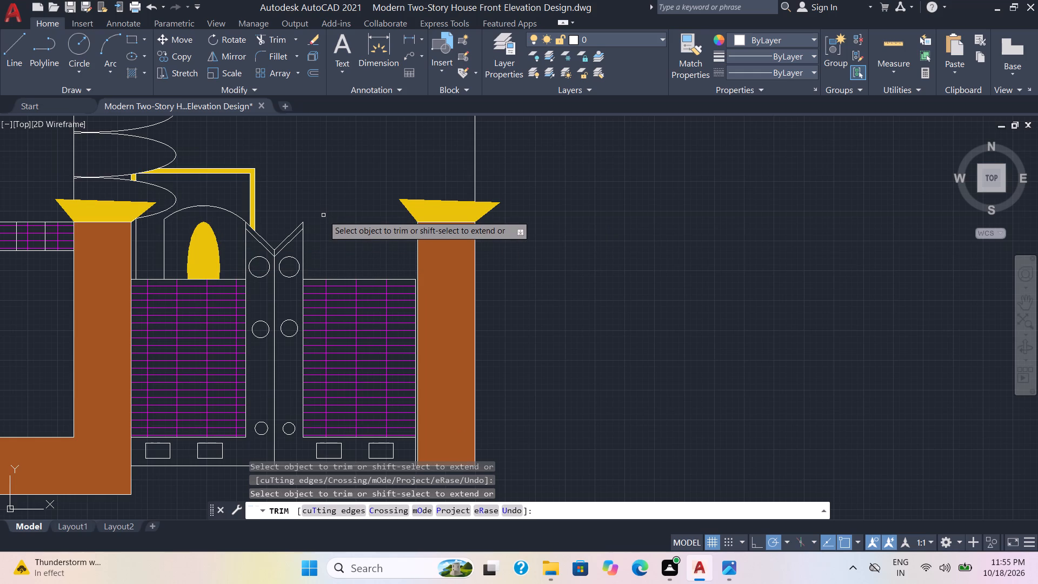
scroll(317, 220, "down", 1)
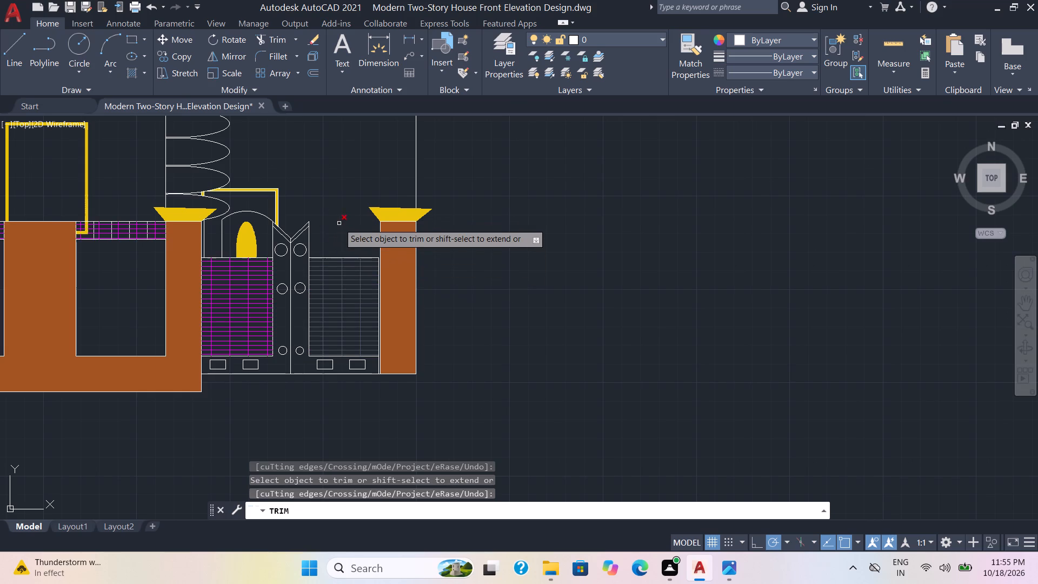
key("Escape")
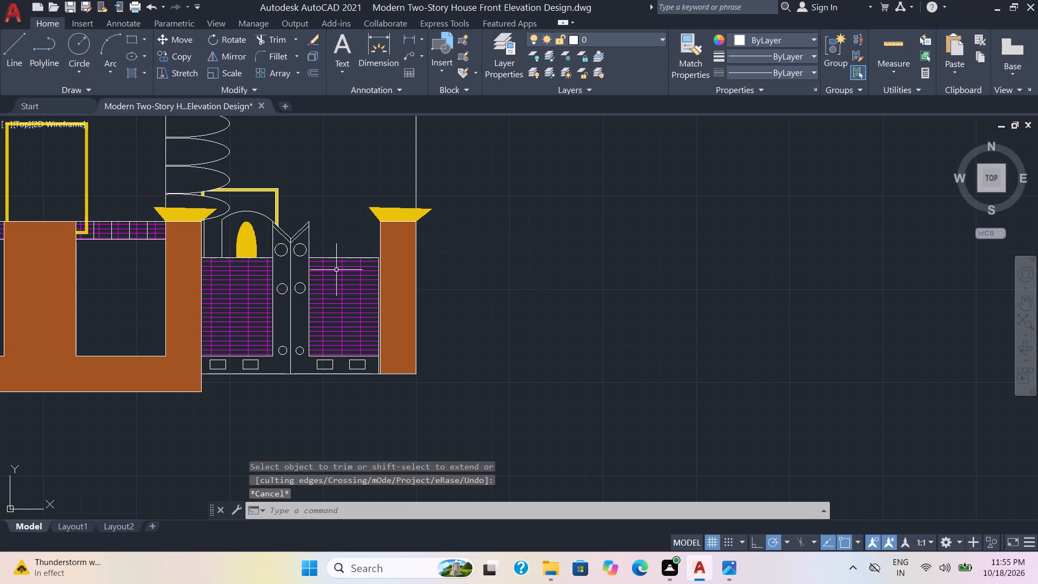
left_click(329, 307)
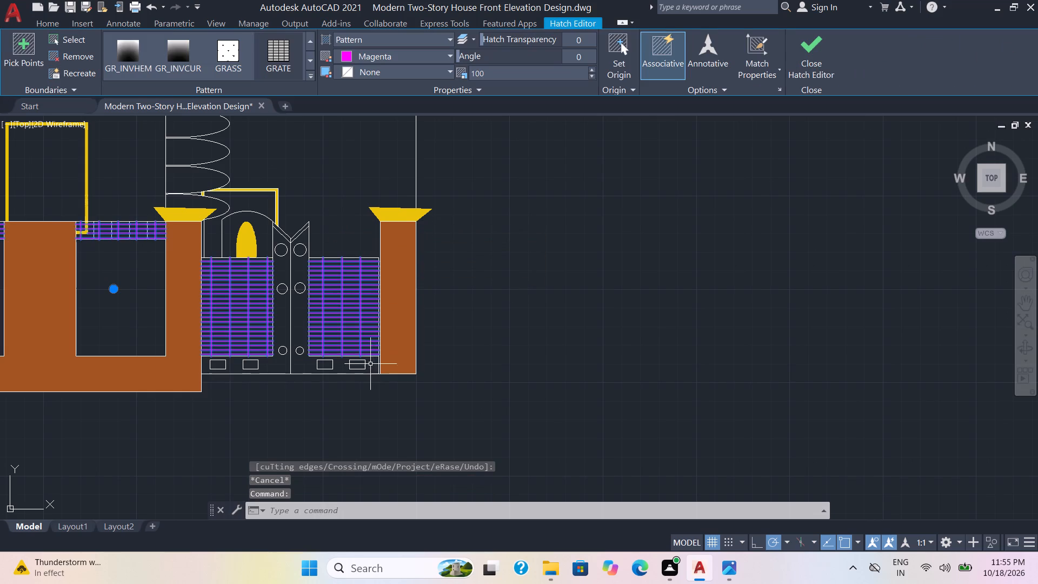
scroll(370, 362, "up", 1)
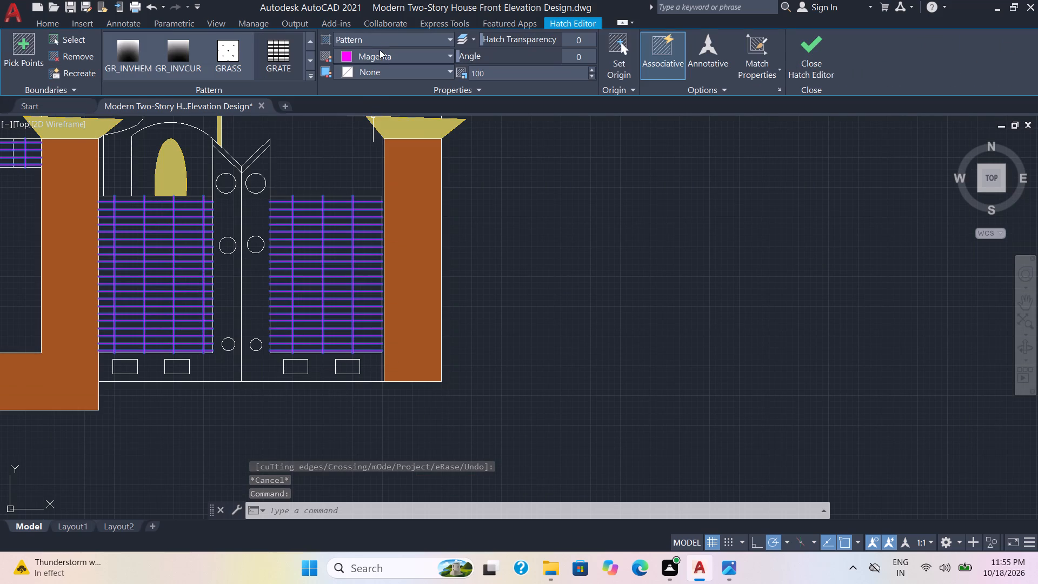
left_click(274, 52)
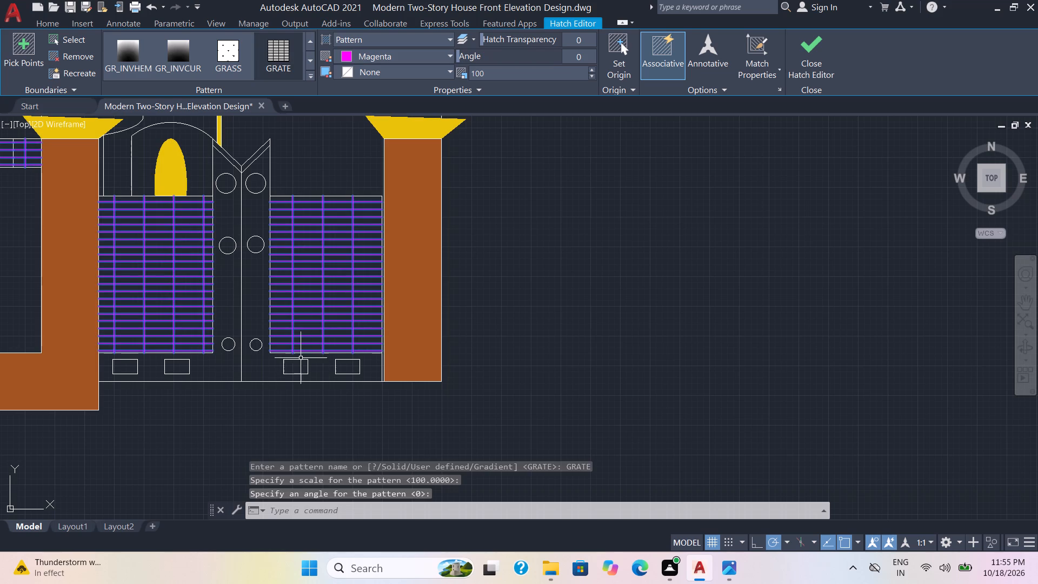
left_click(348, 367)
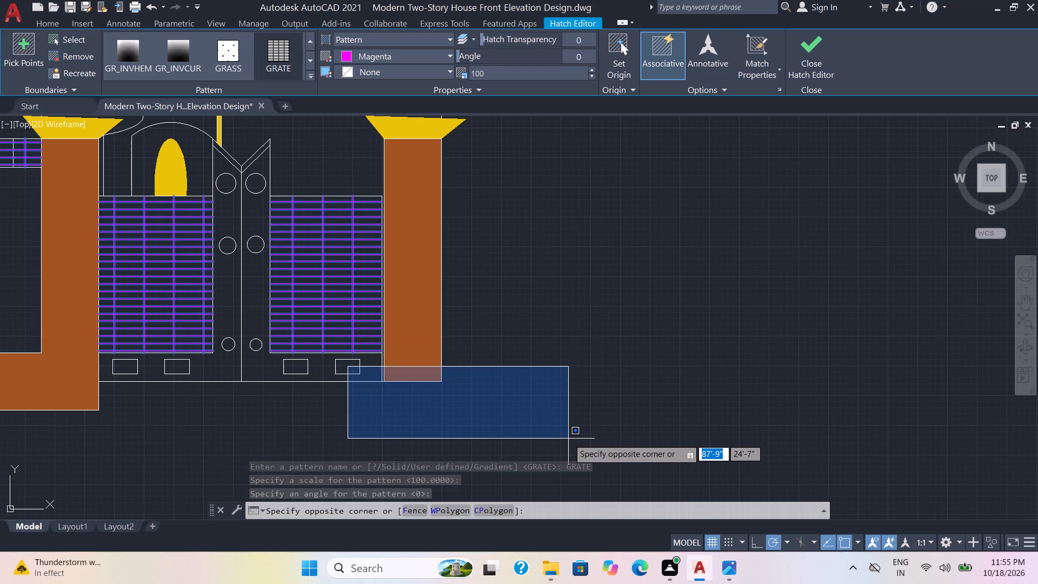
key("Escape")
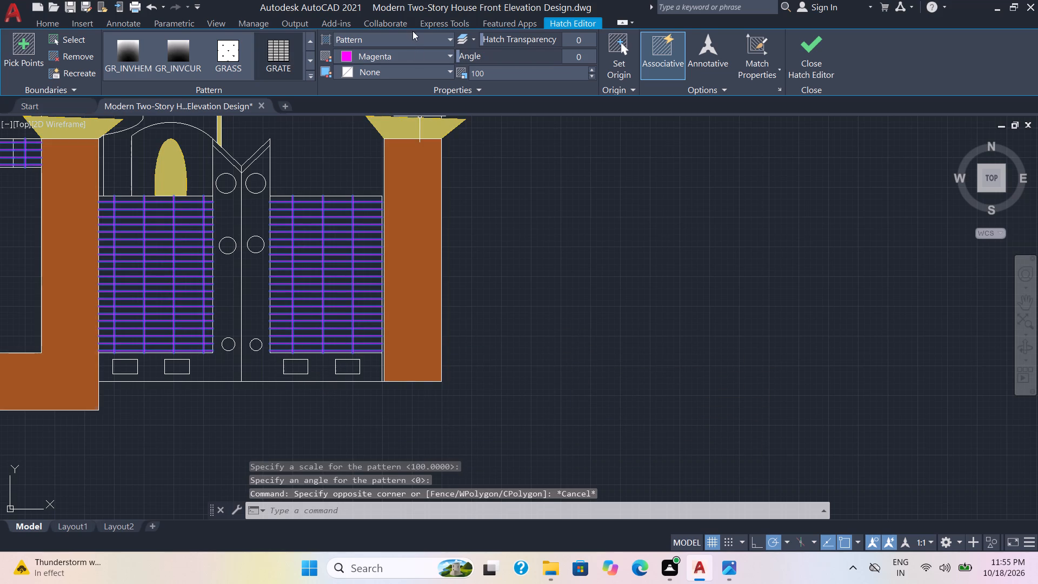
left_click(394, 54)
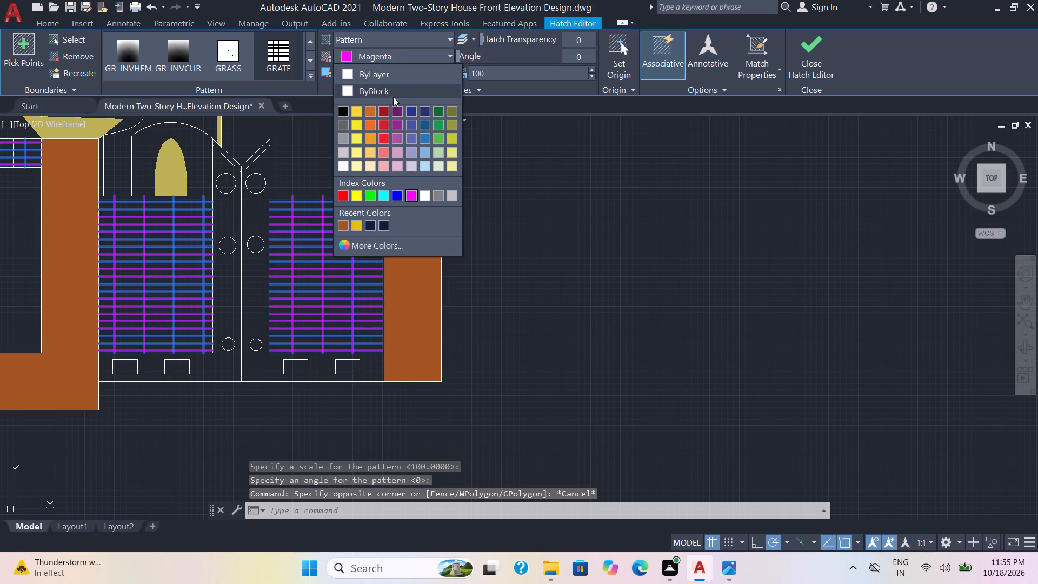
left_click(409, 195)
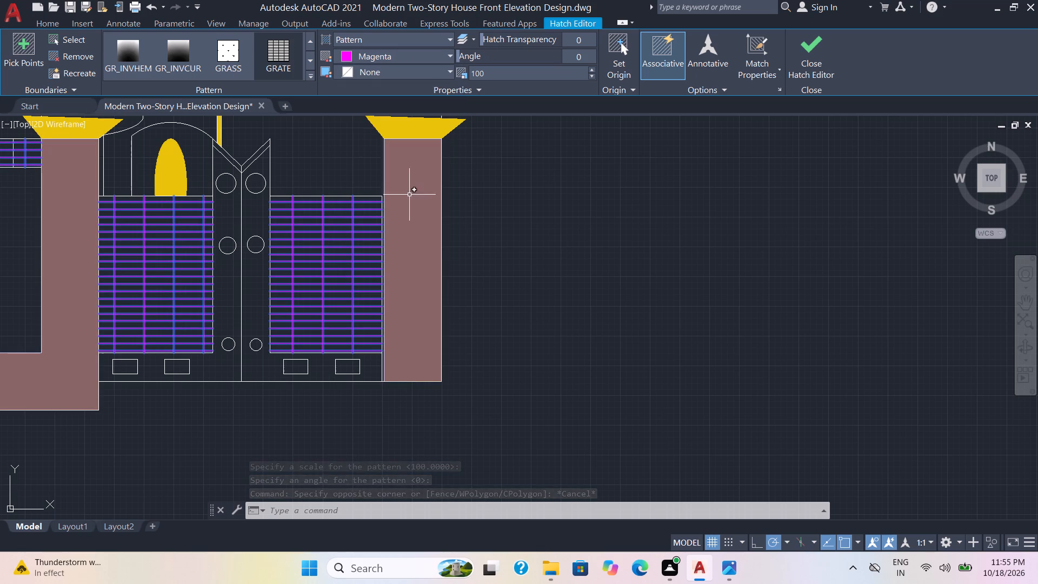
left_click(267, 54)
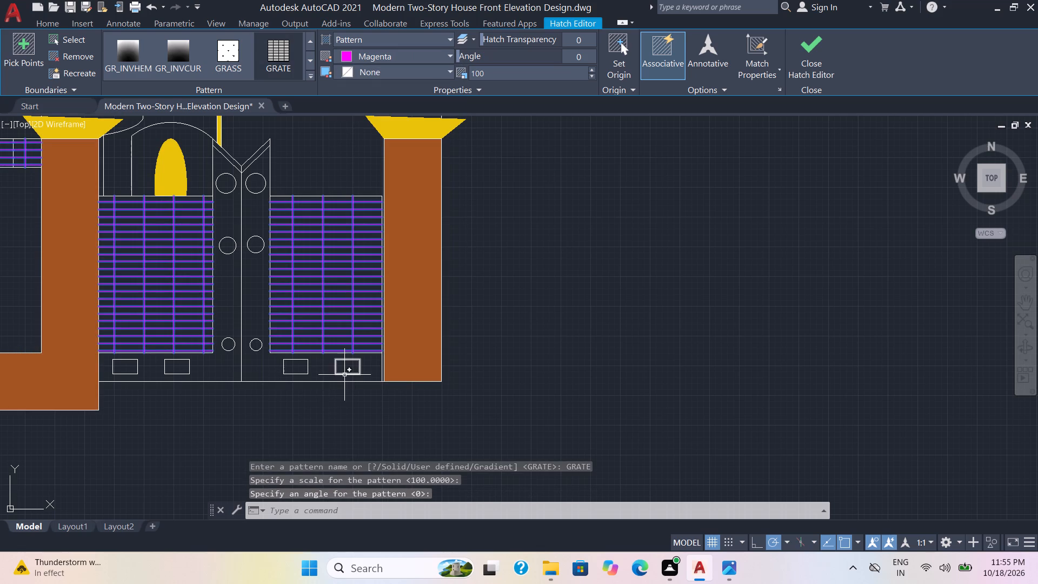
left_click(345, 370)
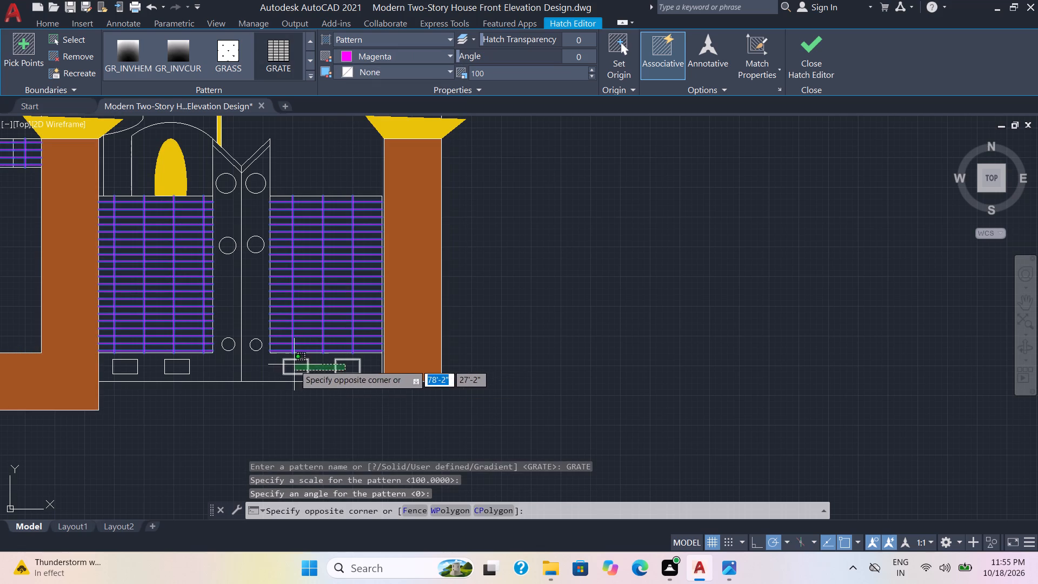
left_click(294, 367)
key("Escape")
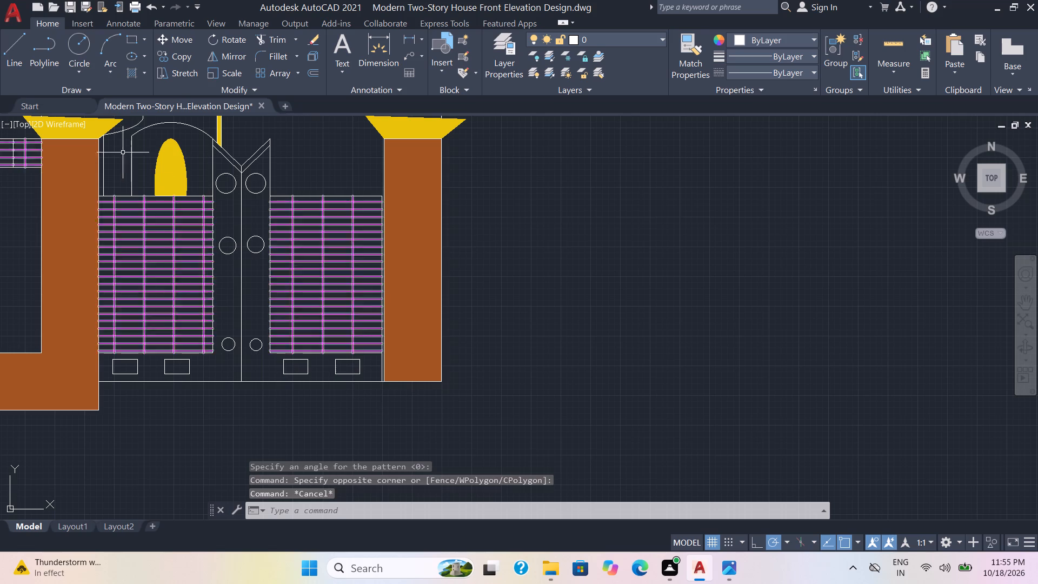
Hatch the four small rectangles along the gate's bottom rail with the magenta GRATE pattern at scale 100.
left_click(132, 74)
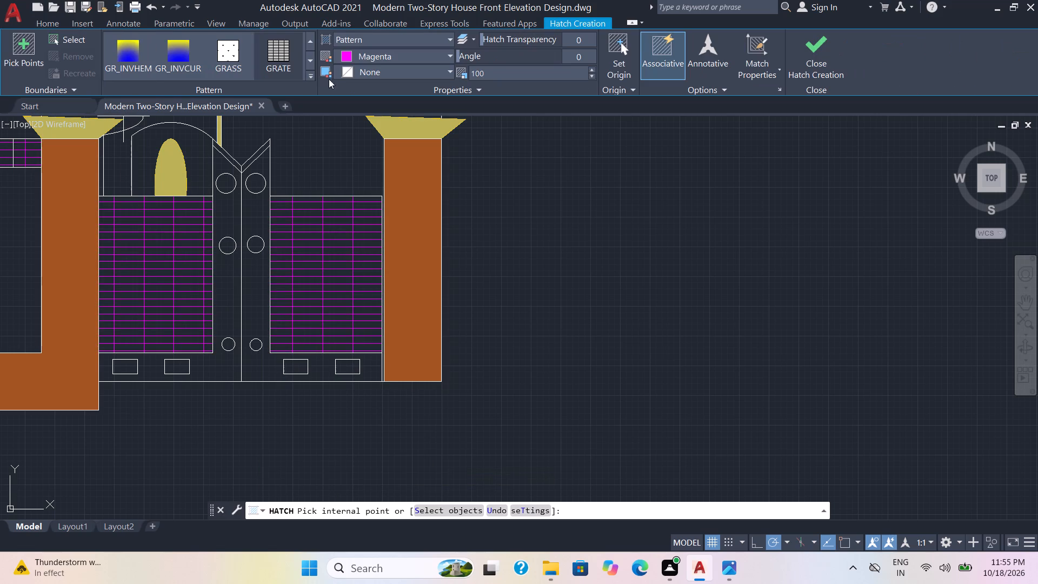
left_click(282, 54)
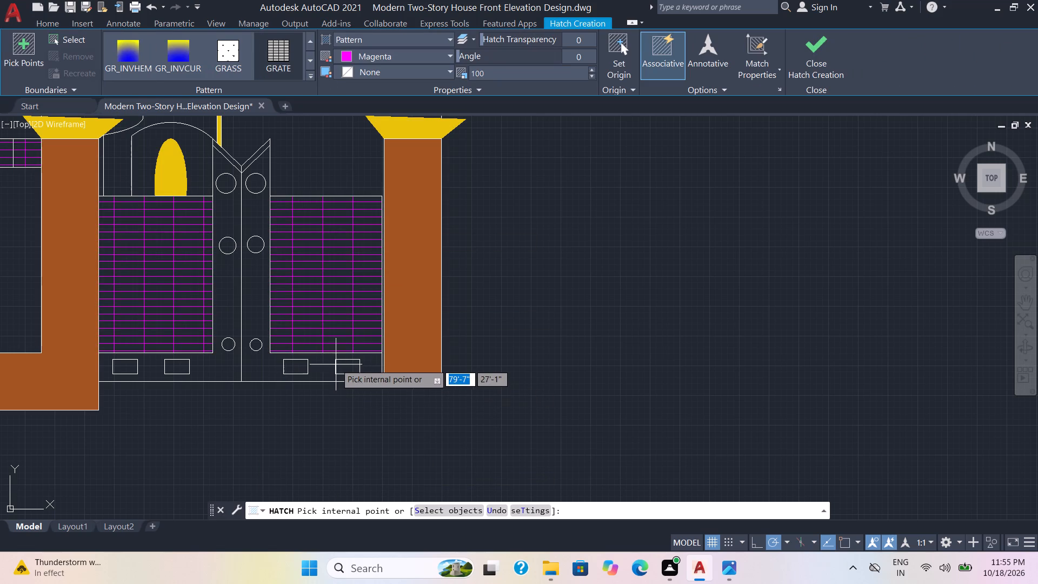
left_click(347, 367)
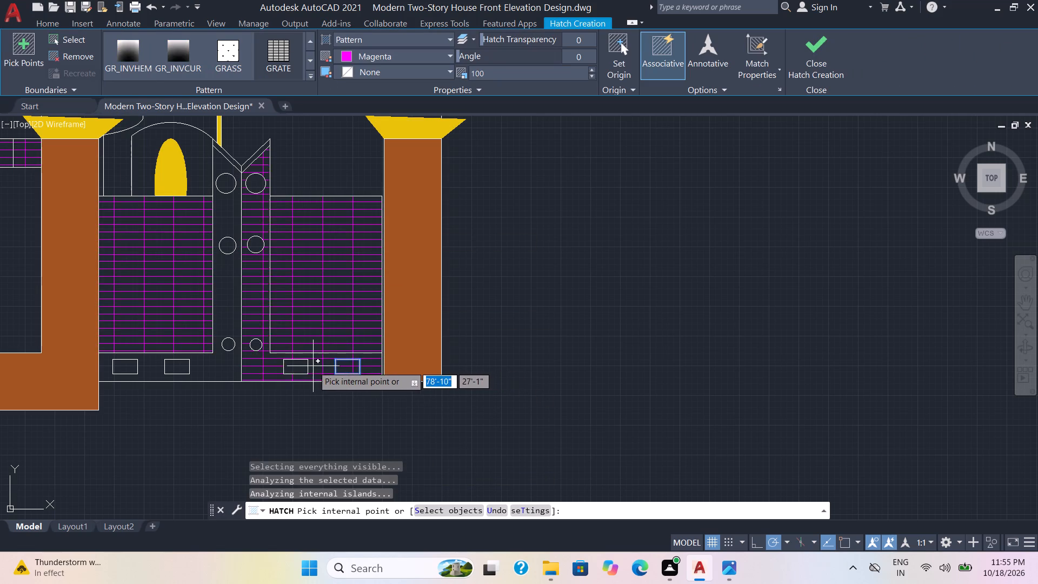
left_click(288, 364)
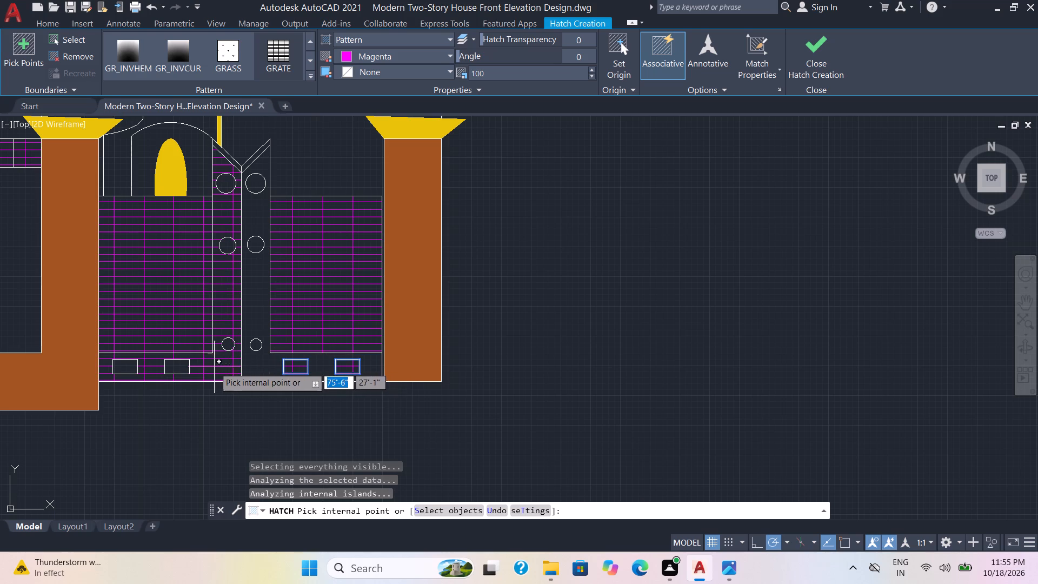
left_click(171, 366)
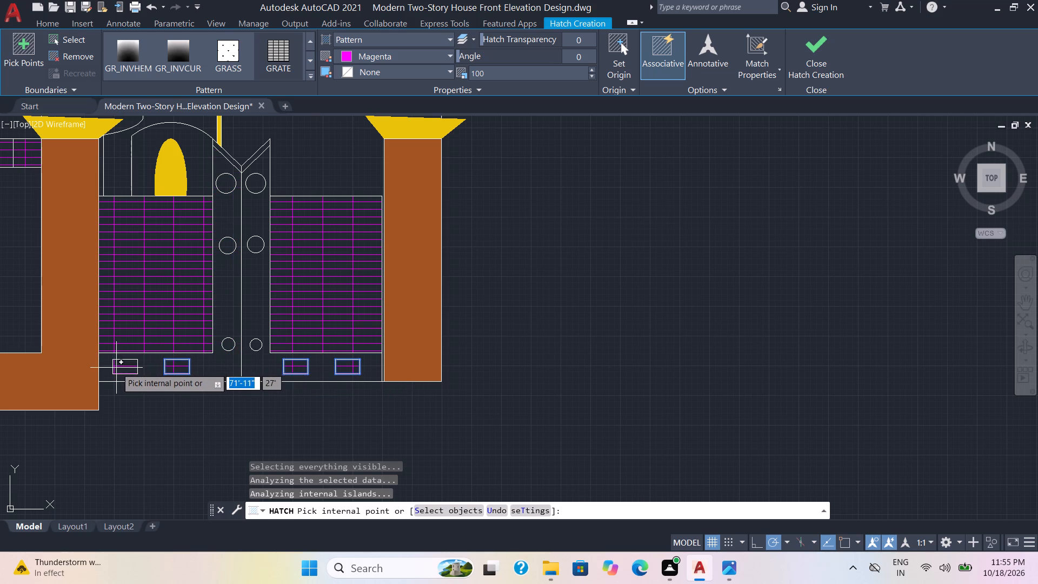
left_click(119, 364)
key("Escape")
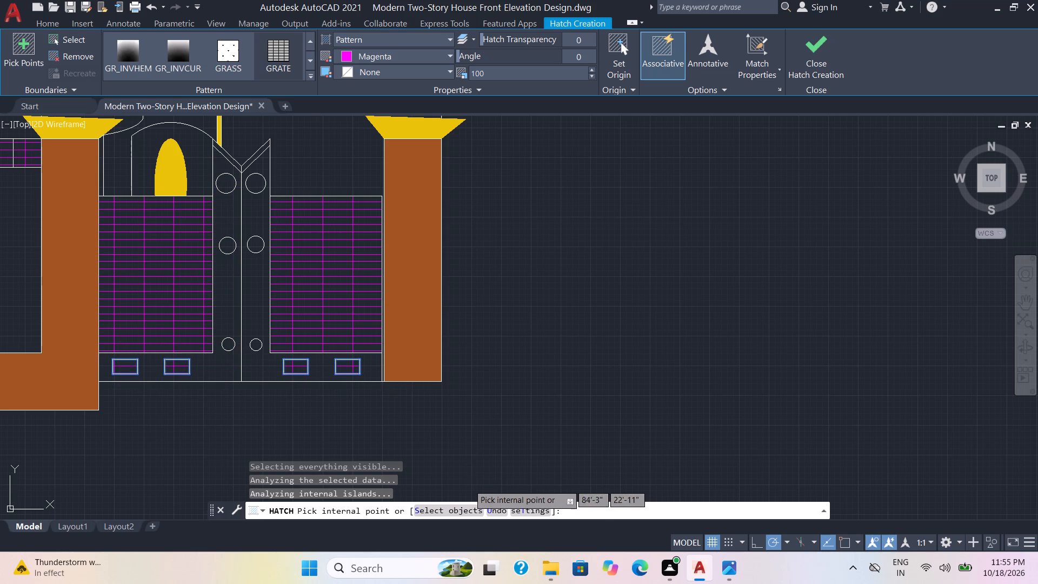
Change the wood-pattern hatch on the tall facade panel to a Solid fill with colour ByLayer.
scroll(465, 441, "down", 1)
scroll(568, 376, "down", 2)
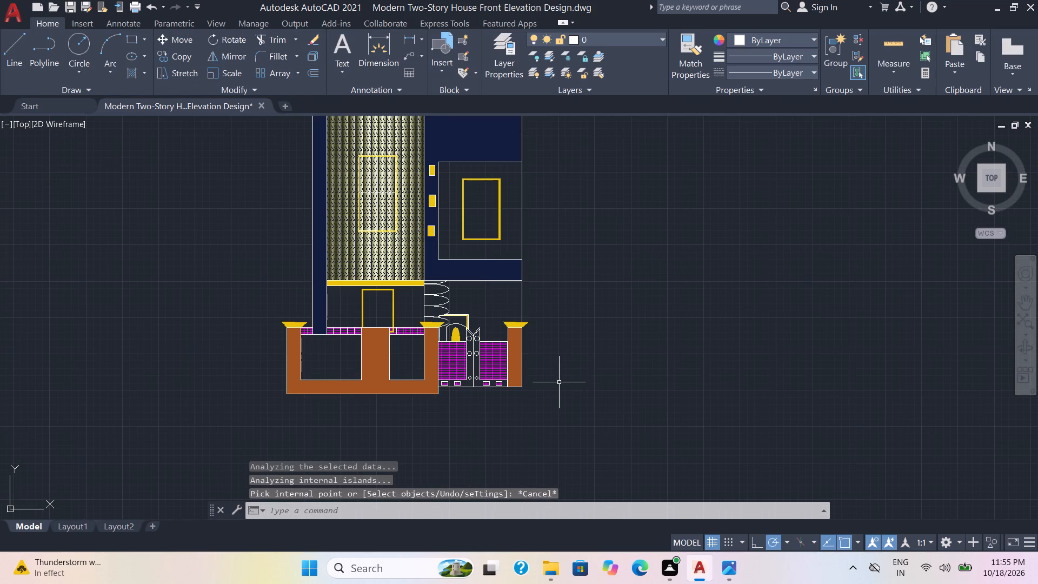
scroll(589, 349, "down", 1)
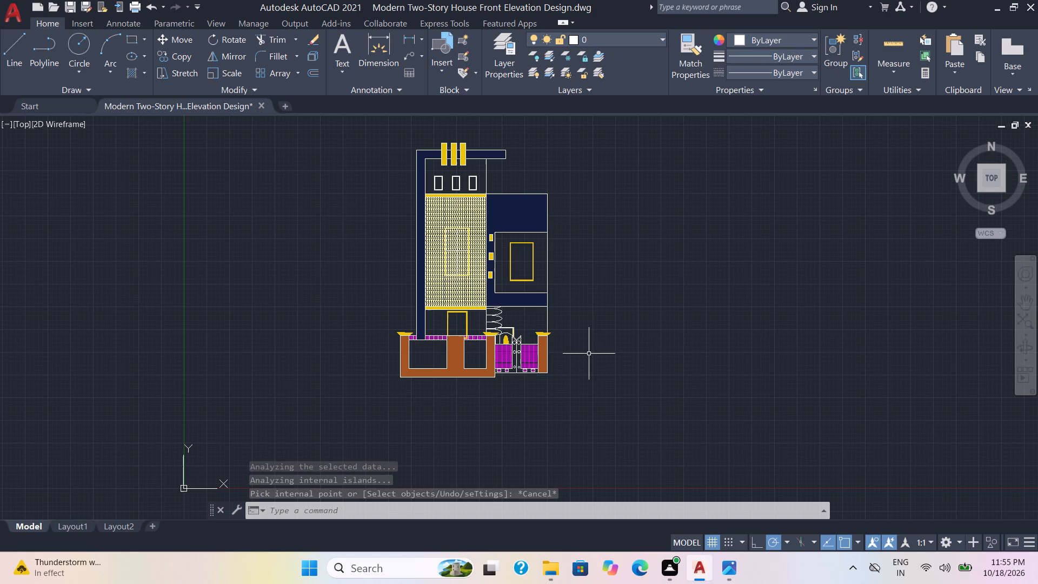
scroll(587, 351, "up", 1)
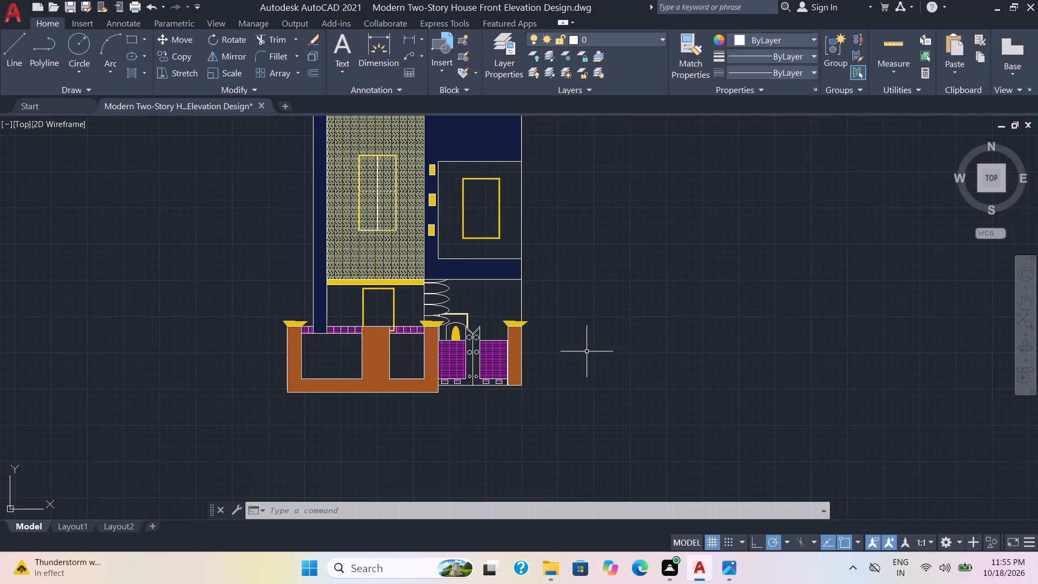
scroll(587, 350, "up", 1)
middle_click_drag(530, 210, 555, 366)
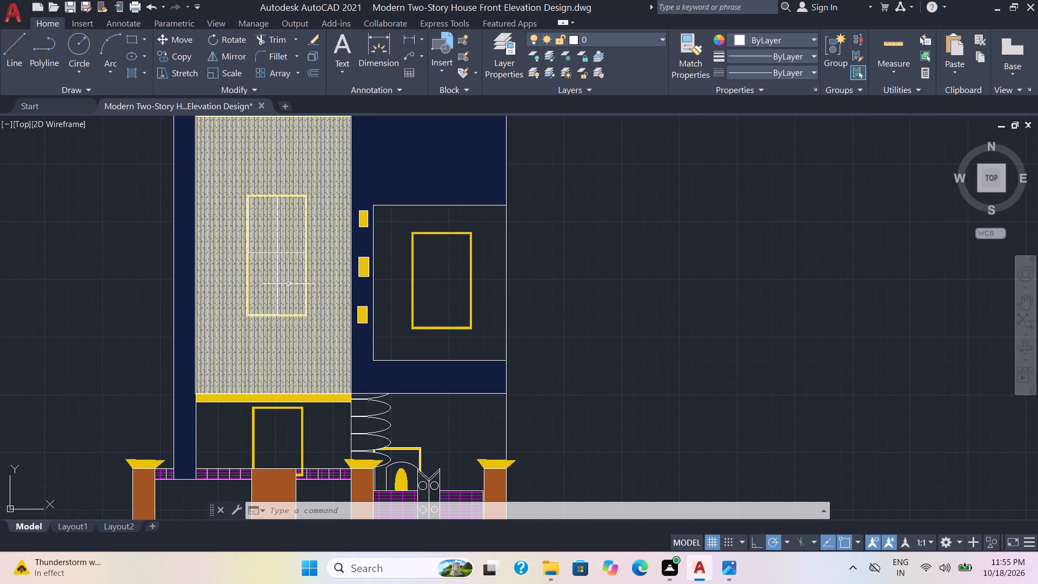
scroll(287, 276, "up", 2)
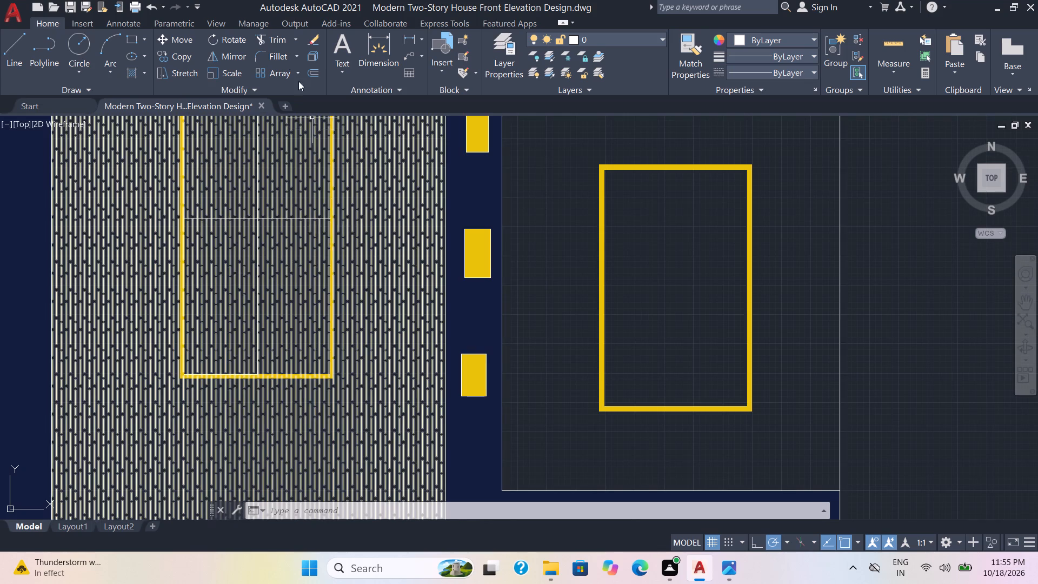
scroll(289, 254, "up", 1)
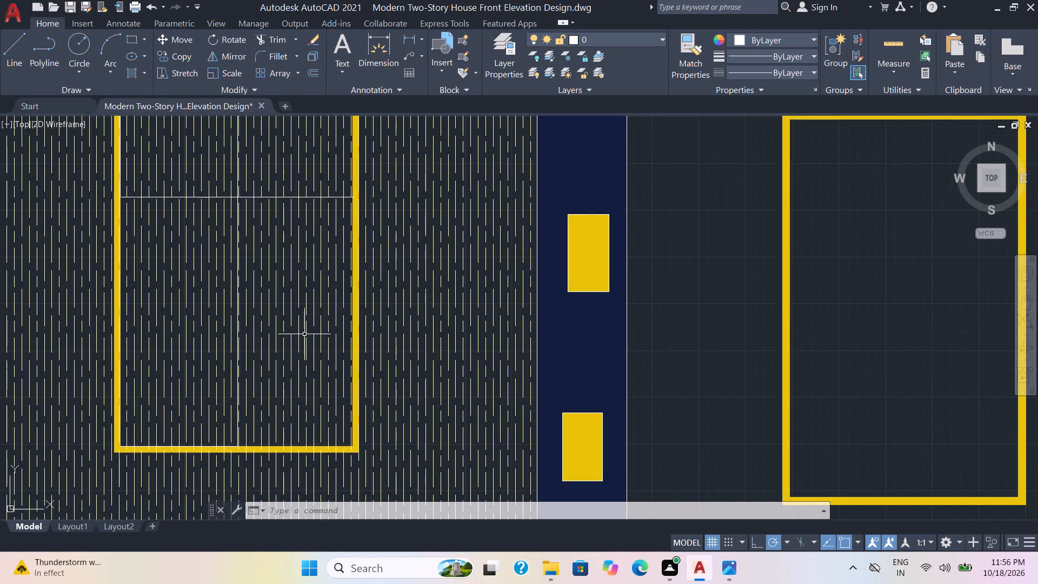
scroll(304, 334, "down", 2)
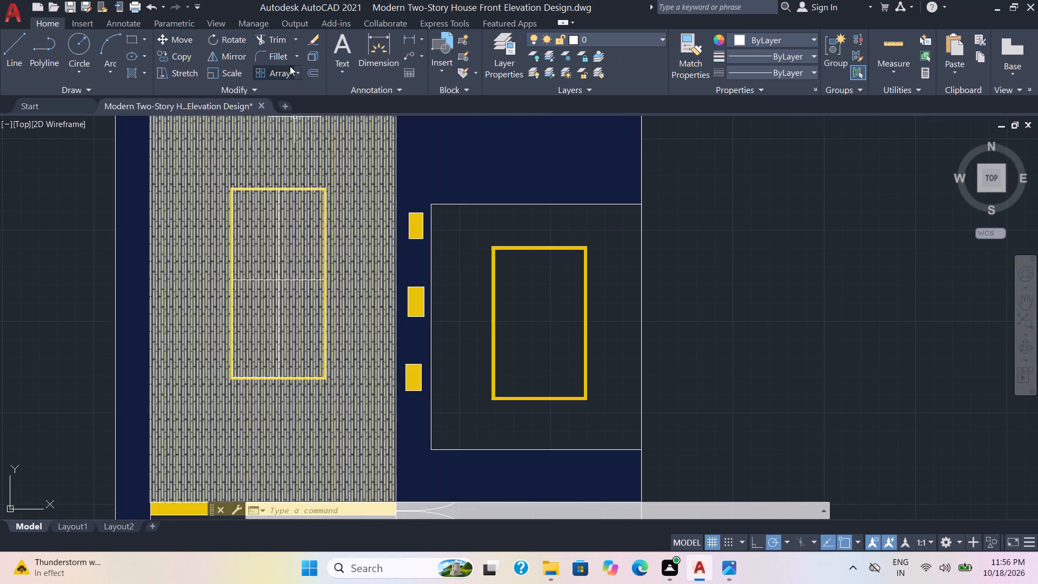
scroll(356, 271, "up", 1)
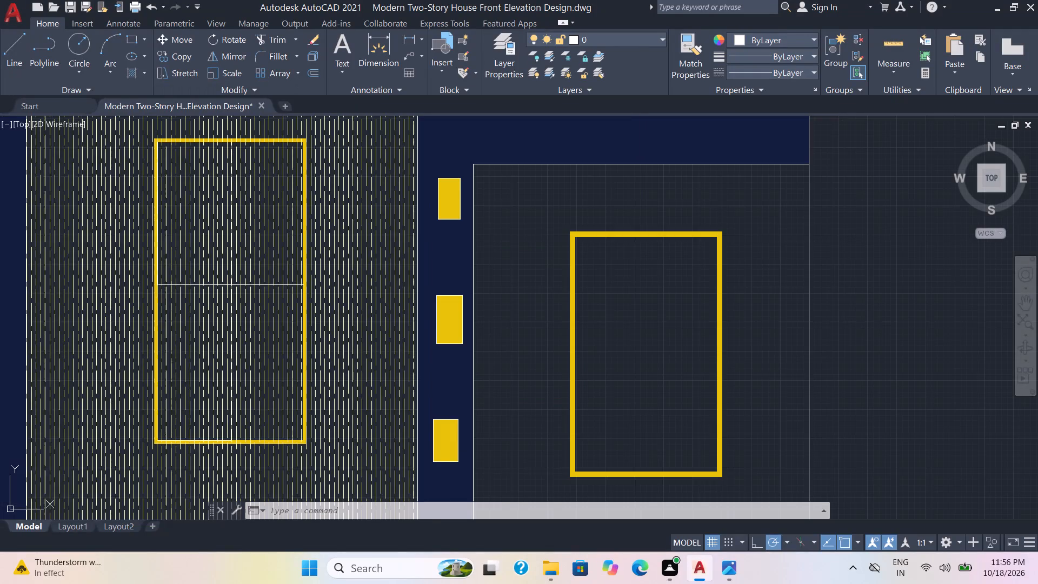
left_click(348, 280)
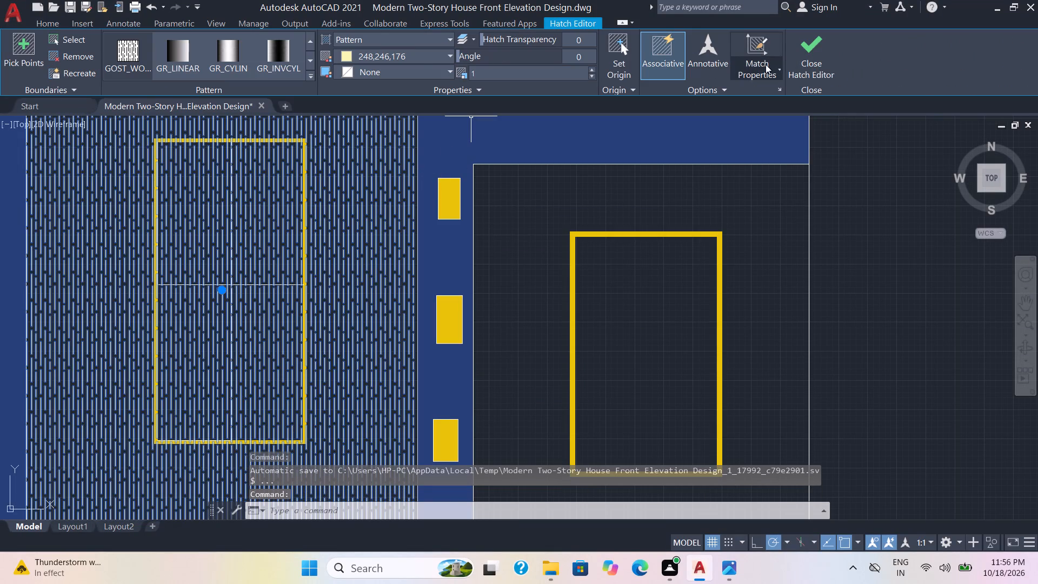
left_click(447, 55)
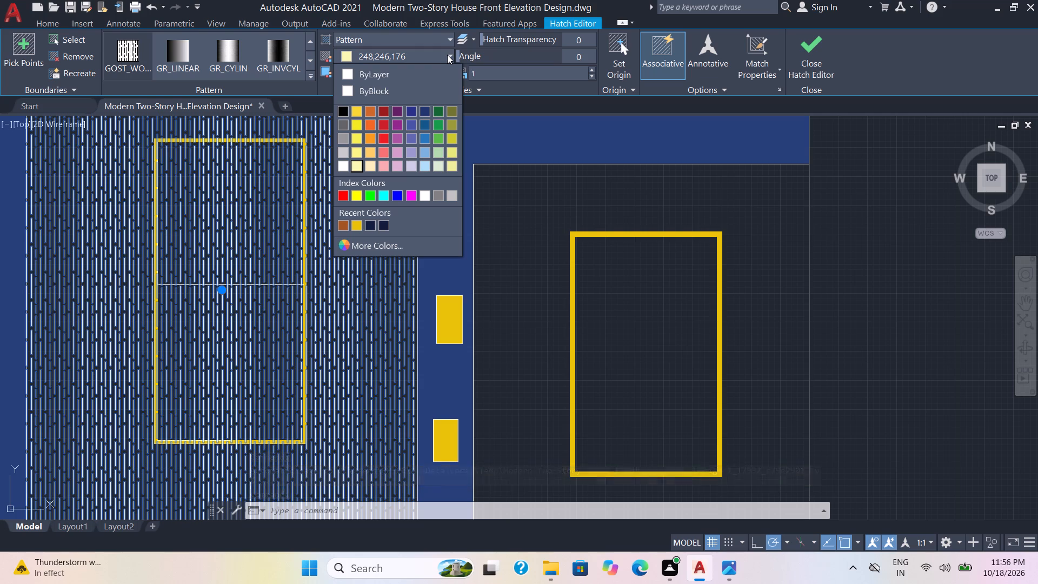
left_click(415, 69)
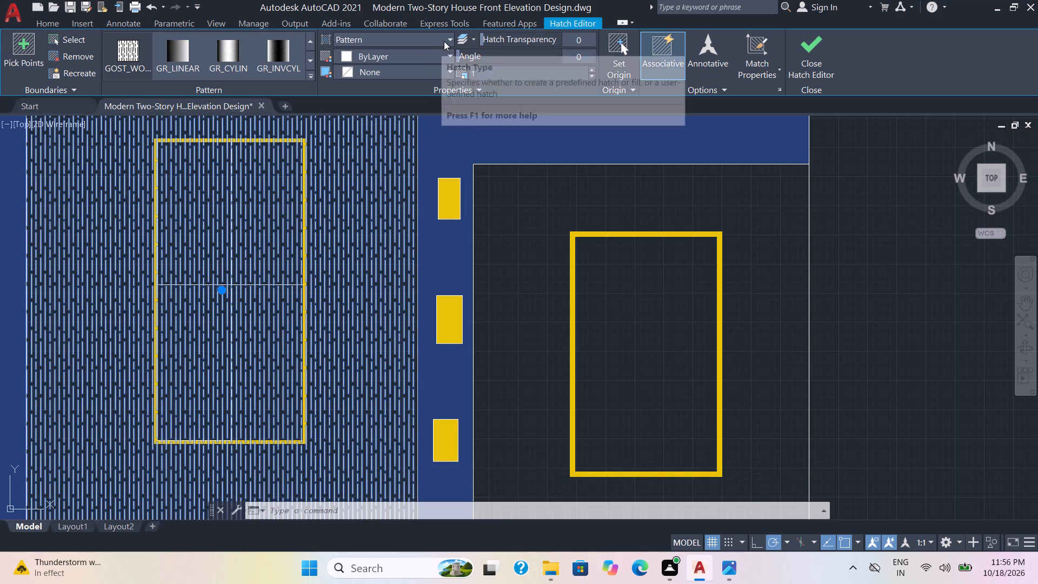
left_click(444, 41)
left_click(395, 55)
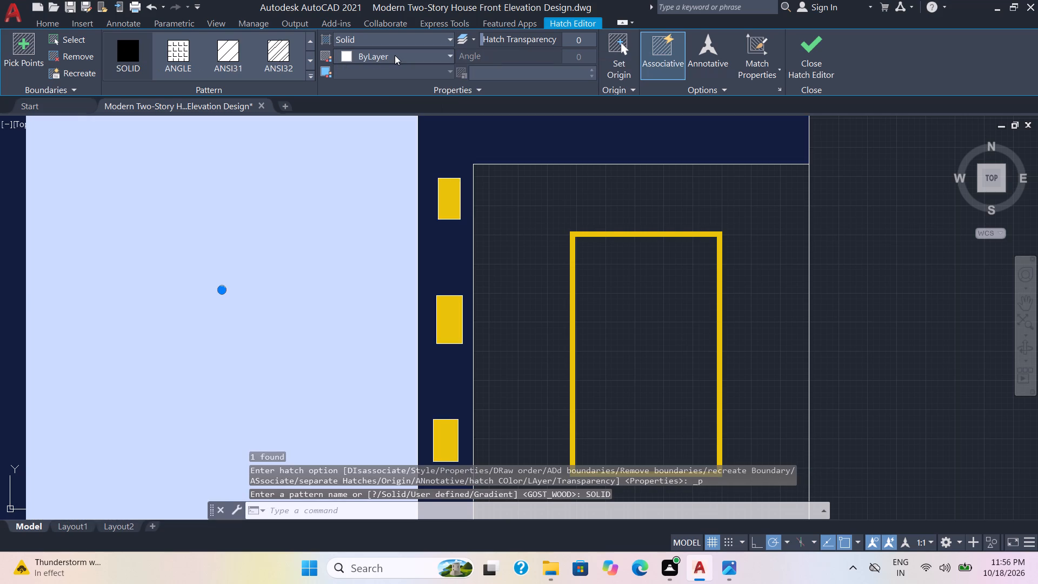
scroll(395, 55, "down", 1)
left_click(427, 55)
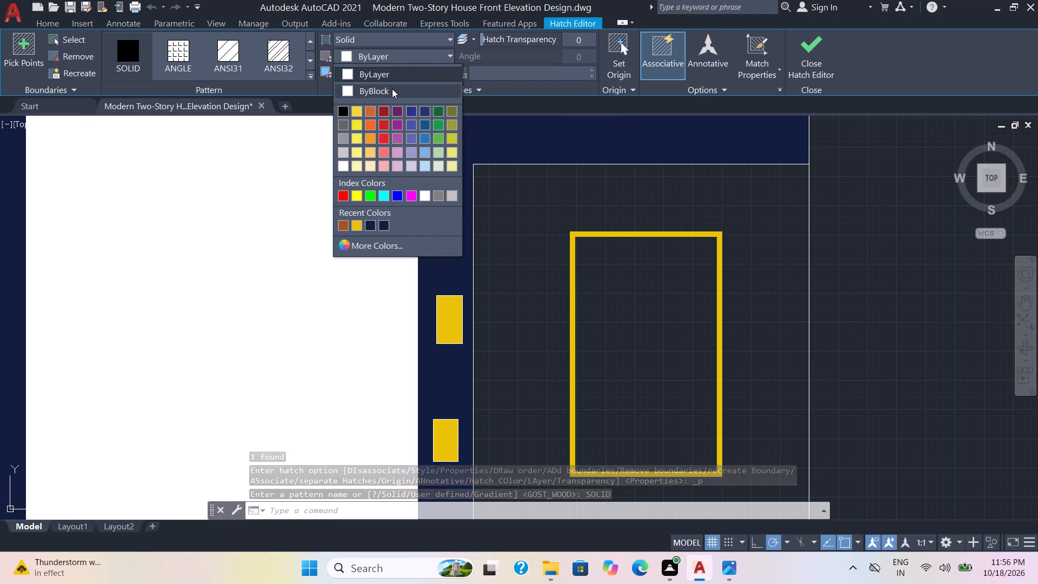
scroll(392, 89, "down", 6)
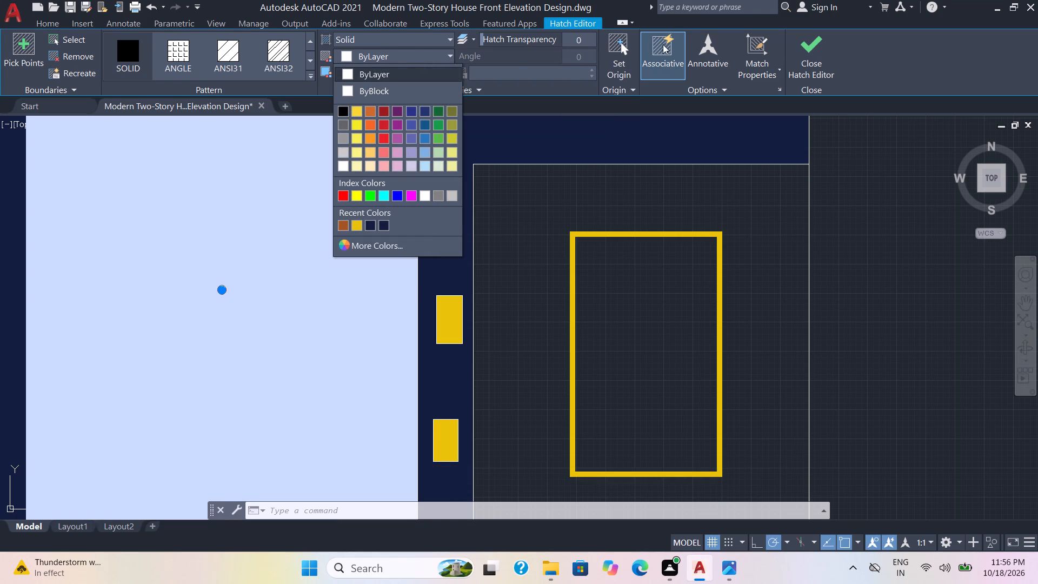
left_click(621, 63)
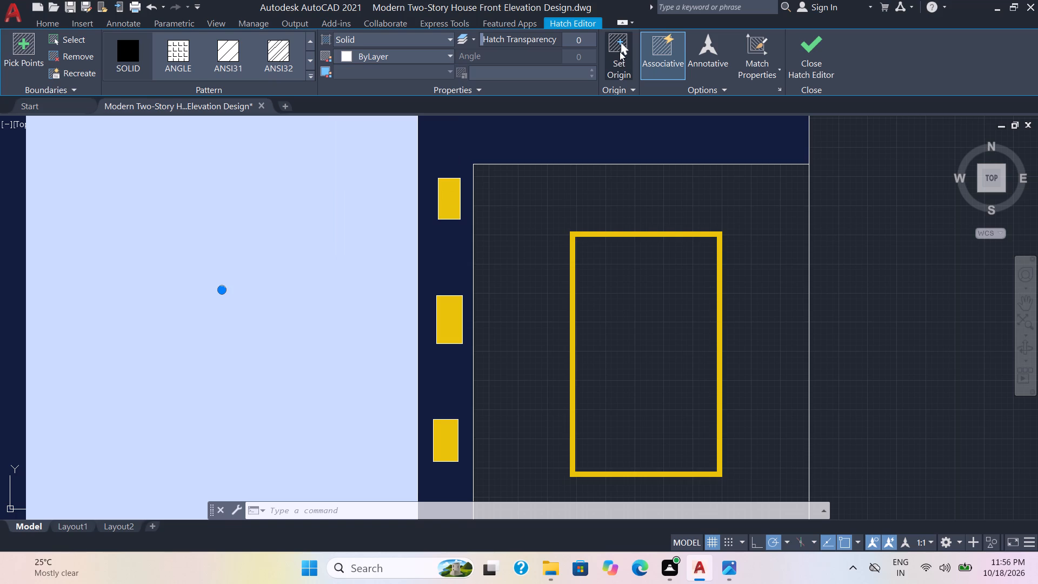
Set the hatch origin of the tall panel's solid fill to a point inside the panel.
left_click(620, 51)
left_click(250, 234)
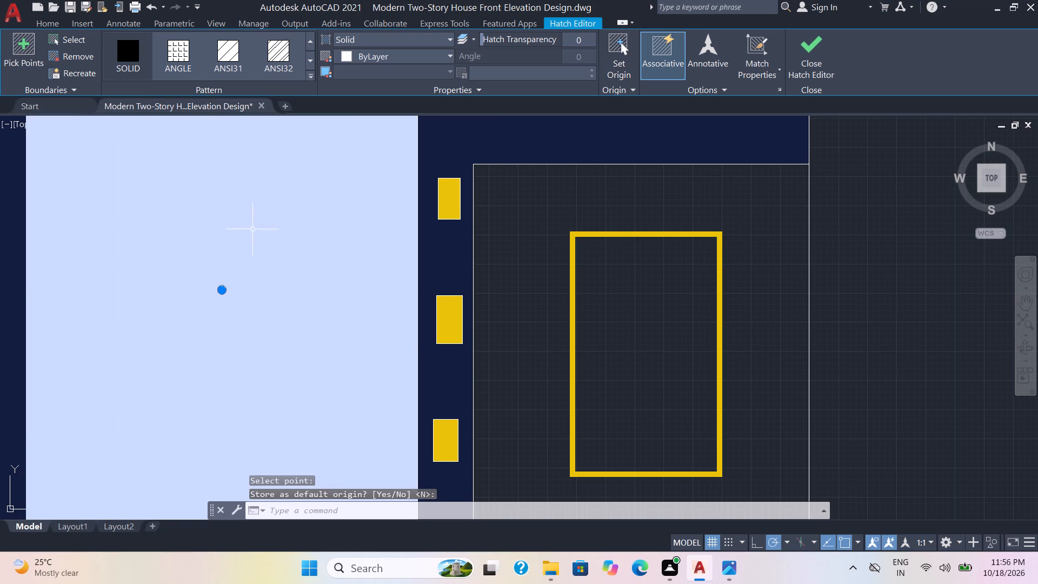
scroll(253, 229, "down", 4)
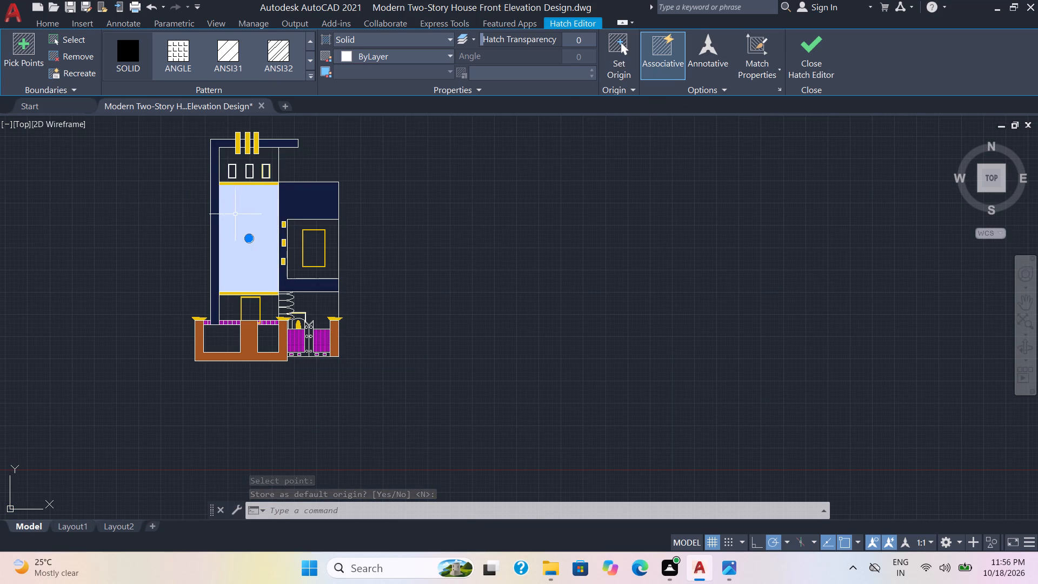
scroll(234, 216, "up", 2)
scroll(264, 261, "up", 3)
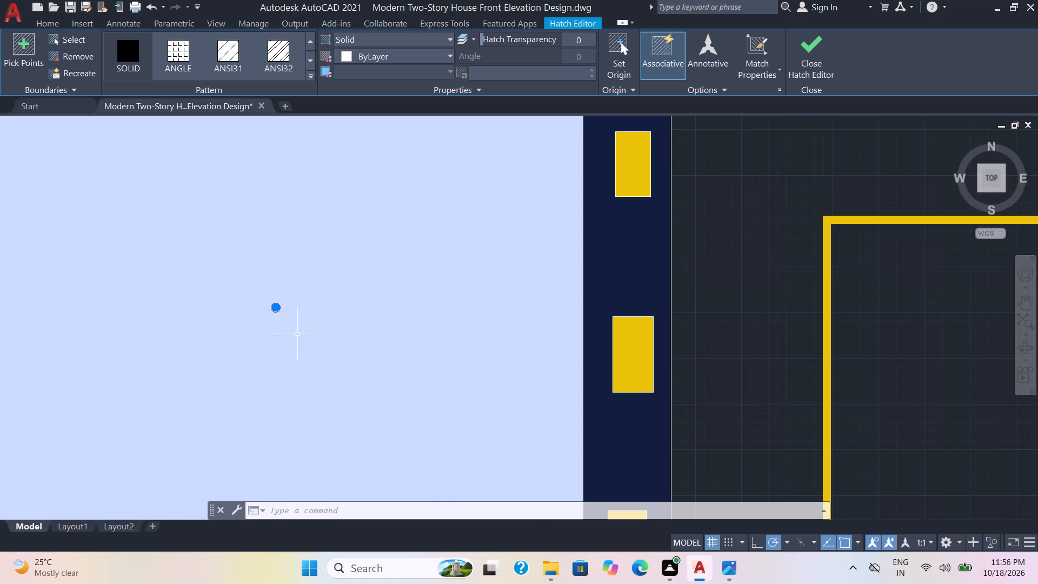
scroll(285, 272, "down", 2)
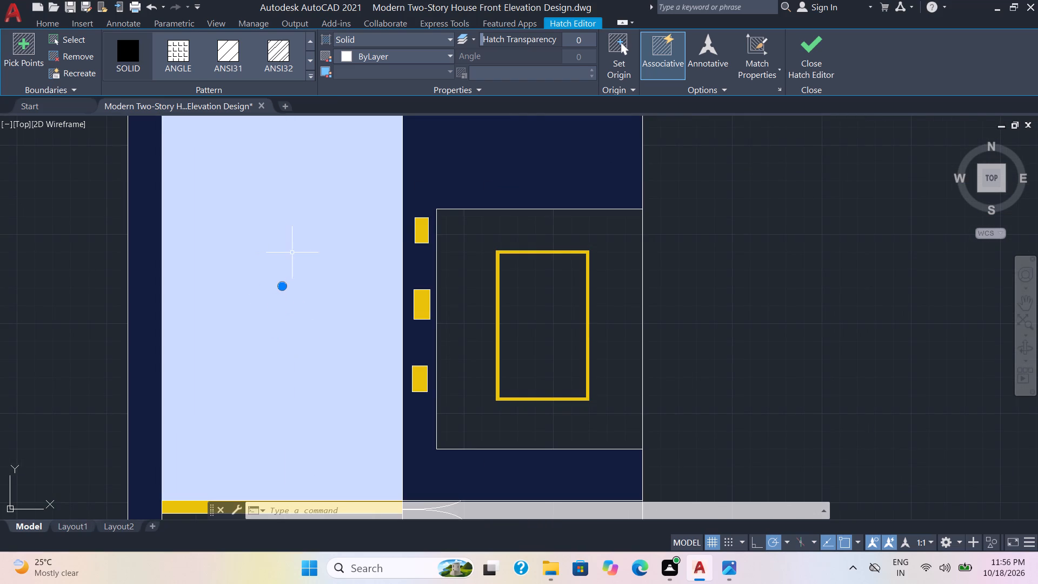
Change the tall facade panel's solid fill to the HOUND hatch pattern at scale 100.
scroll(296, 253, "down", 3)
scroll(300, 269, "up", 3)
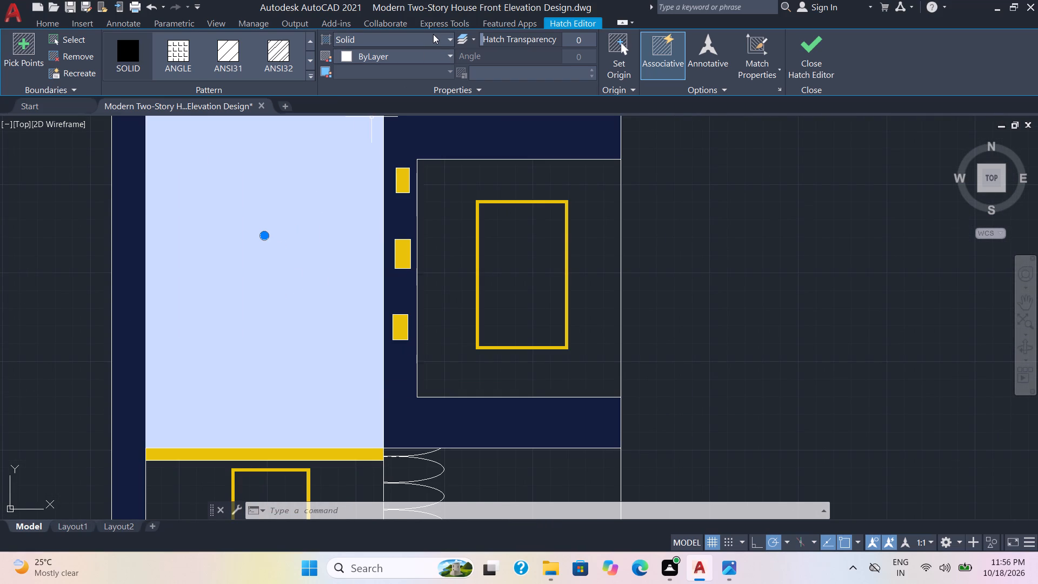
left_click(434, 34)
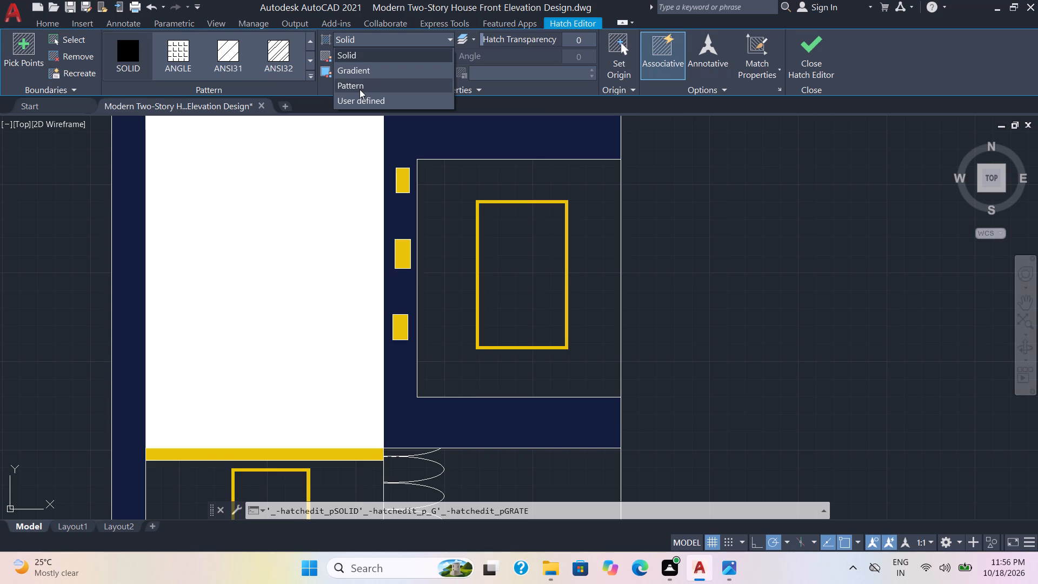
left_click(360, 84)
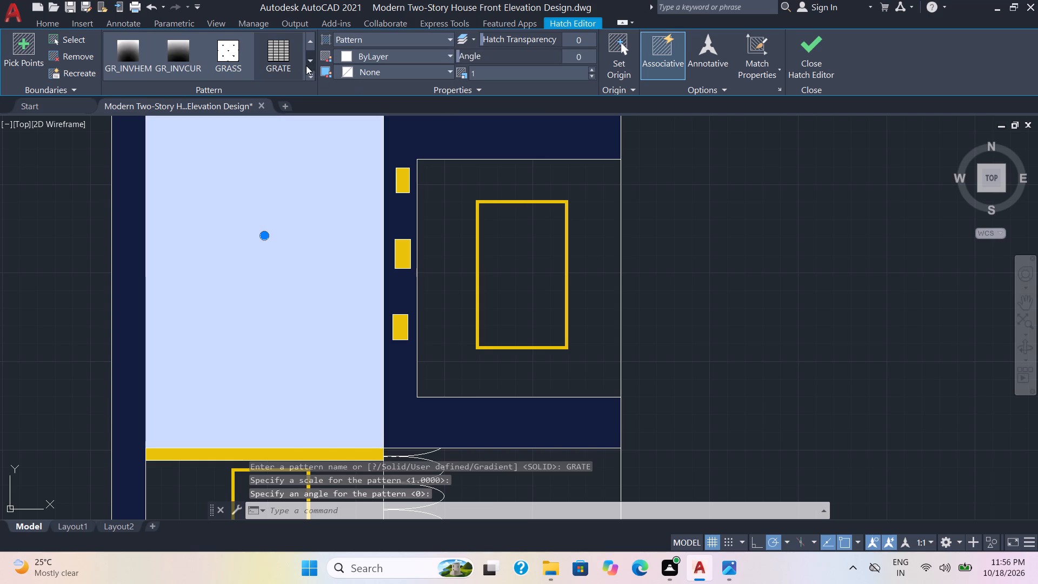
left_click(308, 75)
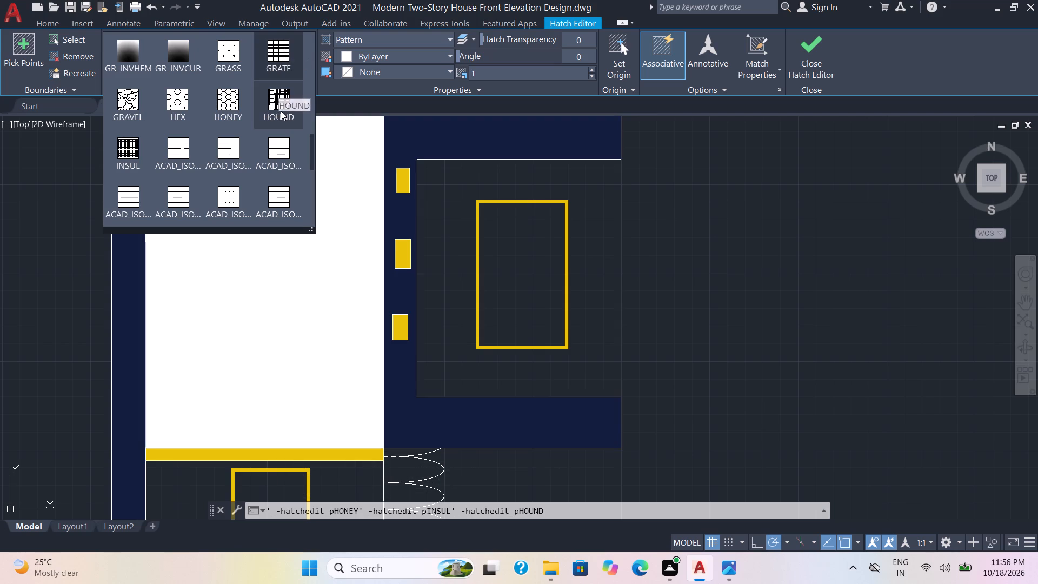
scroll(280, 108, "down", 1)
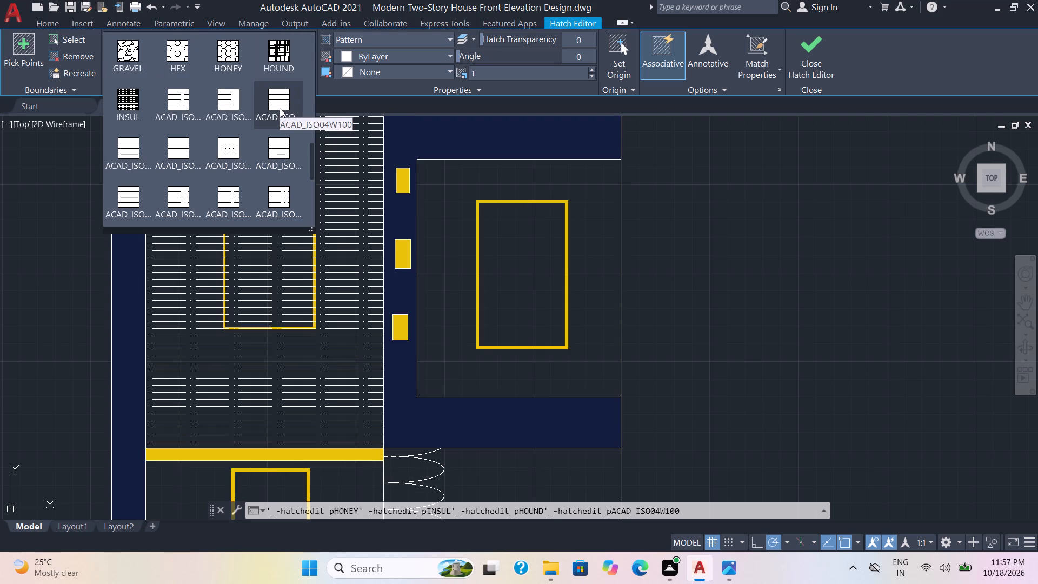
scroll(280, 108, "down", 2)
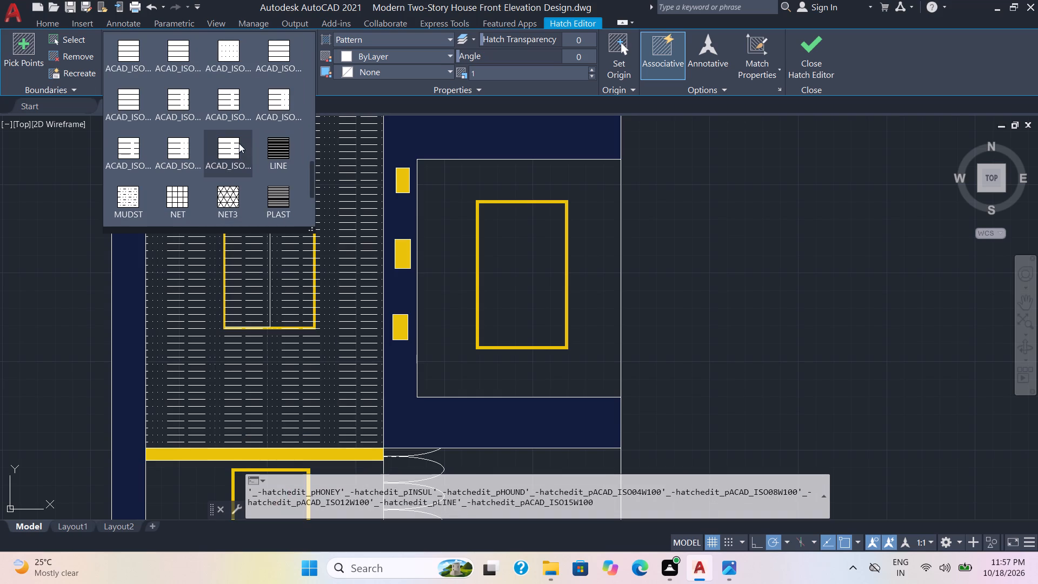
scroll(225, 144, "up", 2)
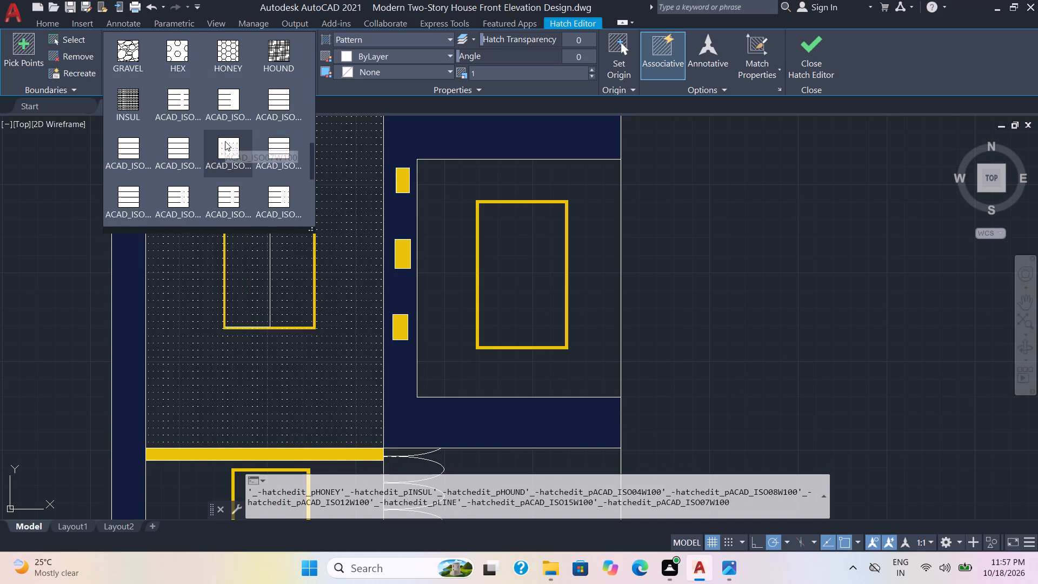
scroll(225, 141, "up", 1)
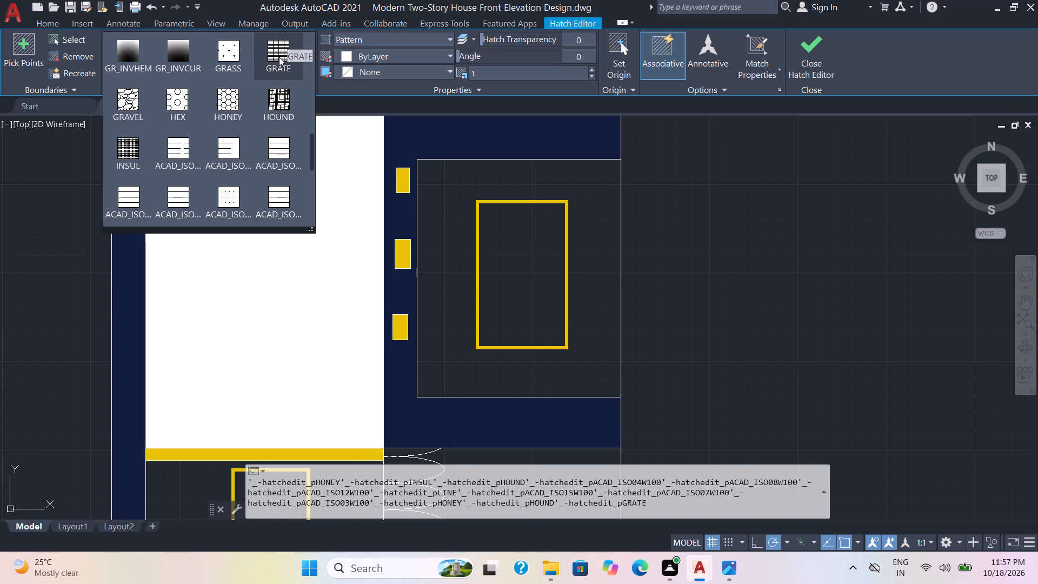
left_click(277, 96)
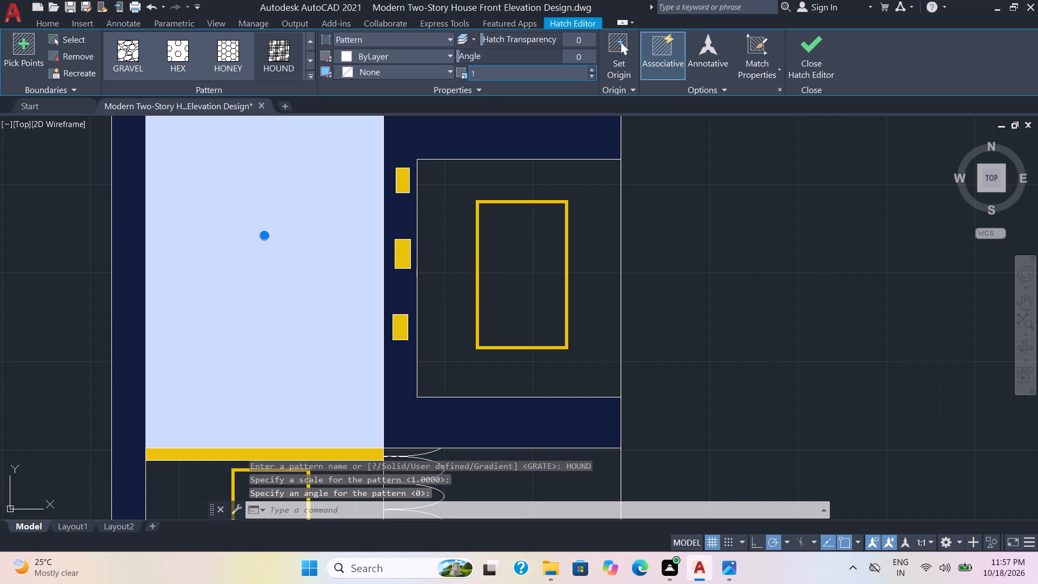
left_click(489, 75)
key("0")
key("BackSpace")
type("100")
key("Return")
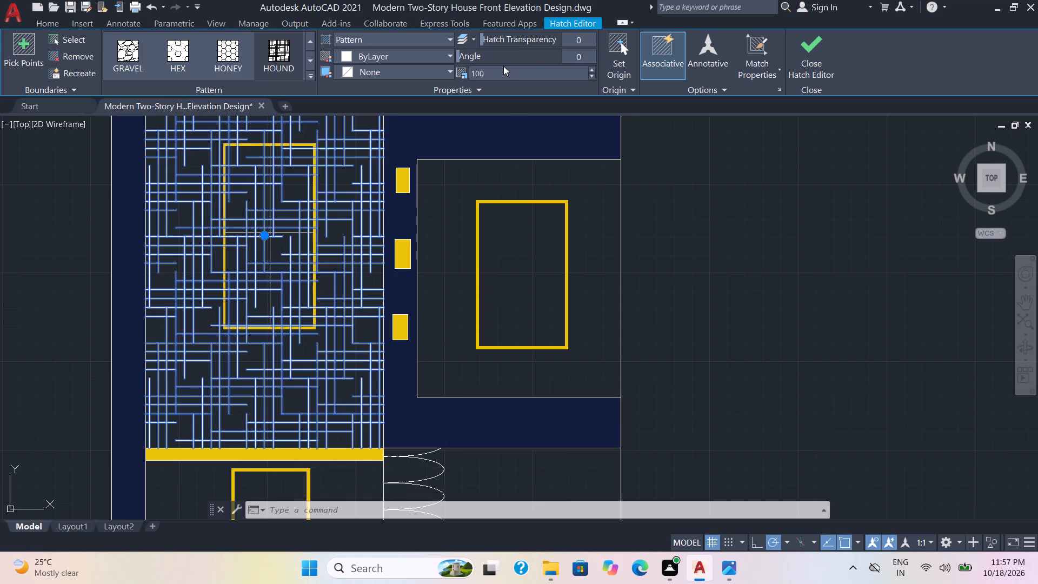
Set the tall panel's HOUND hatch scale to 50 and finish editing the hatch.
left_click(503, 66)
double_click(495, 71)
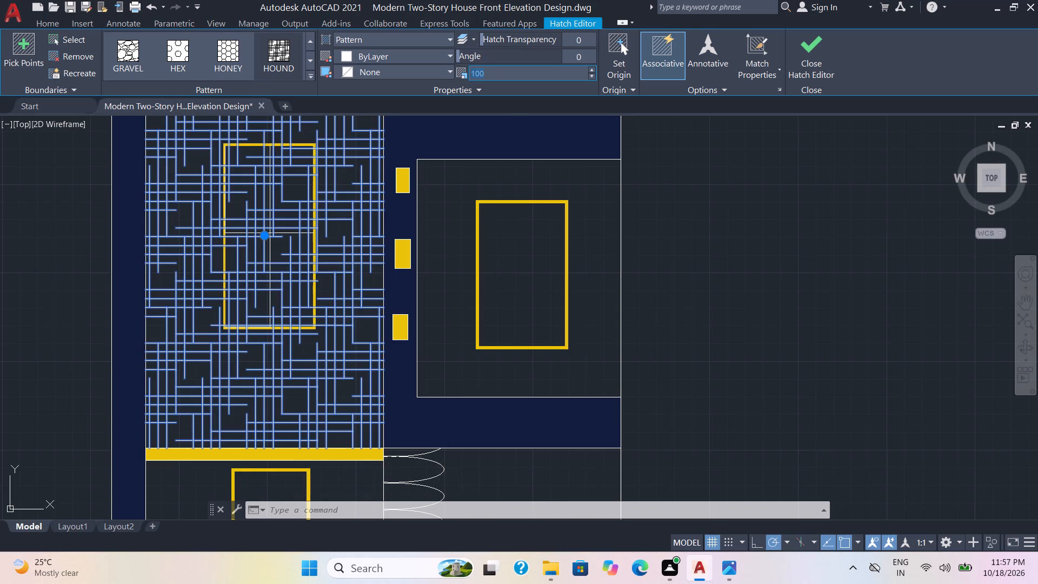
type("50")
key("Return")
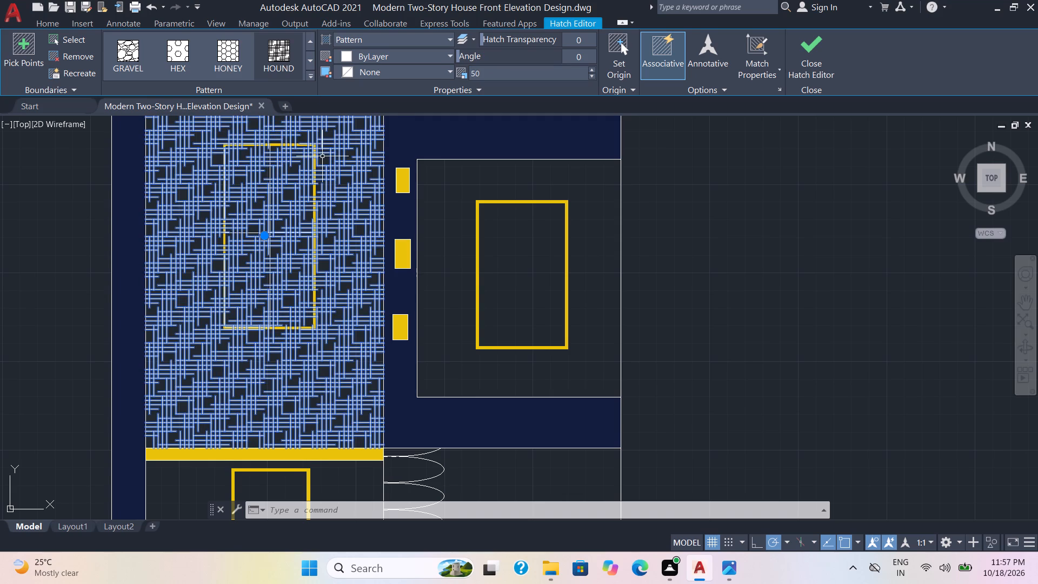
scroll(322, 156, "up", 1)
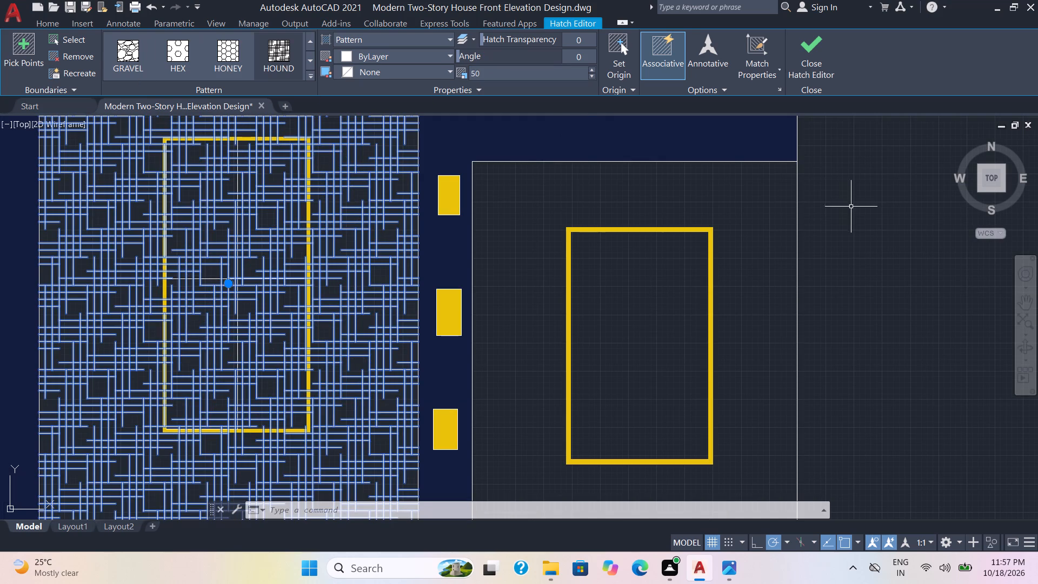
left_click(810, 59)
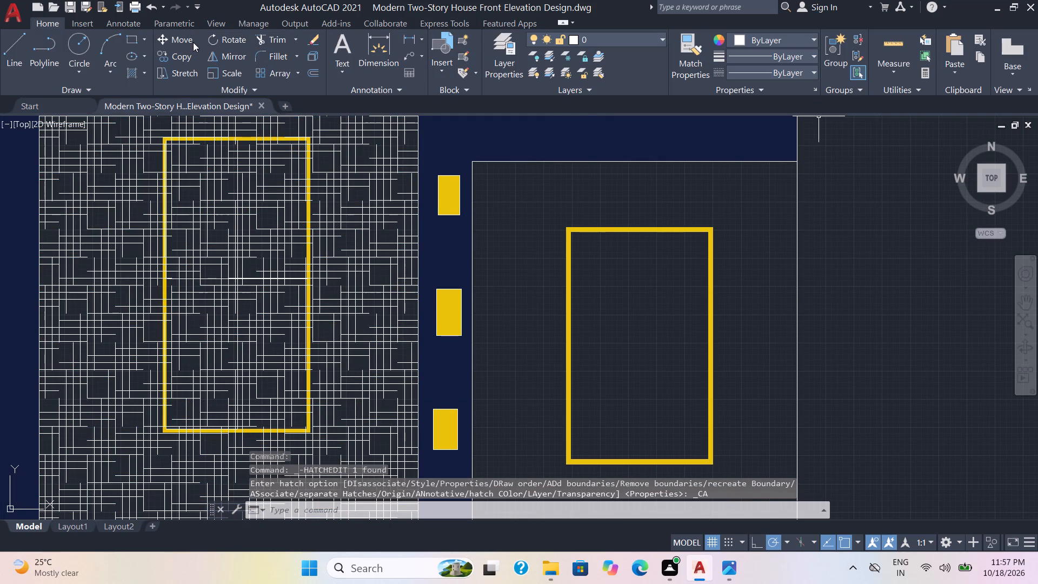
Draw a rectangle about 5'-5" by 10'-11" around the tall panel's window, between opposite outer corners of its yellow frame.
left_click(129, 34)
scroll(258, 137, "up", 2)
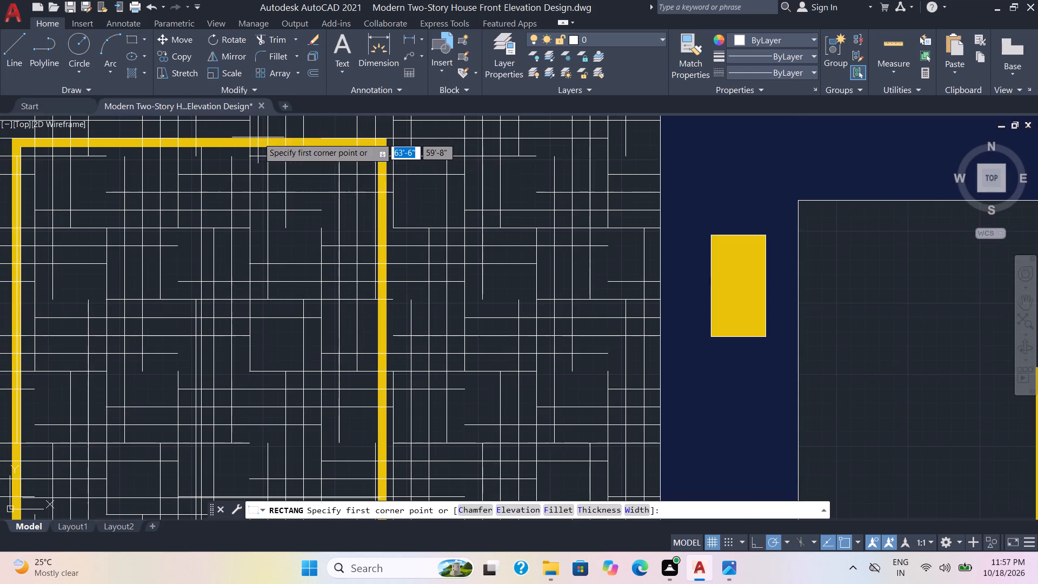
scroll(403, 151, "up", 2)
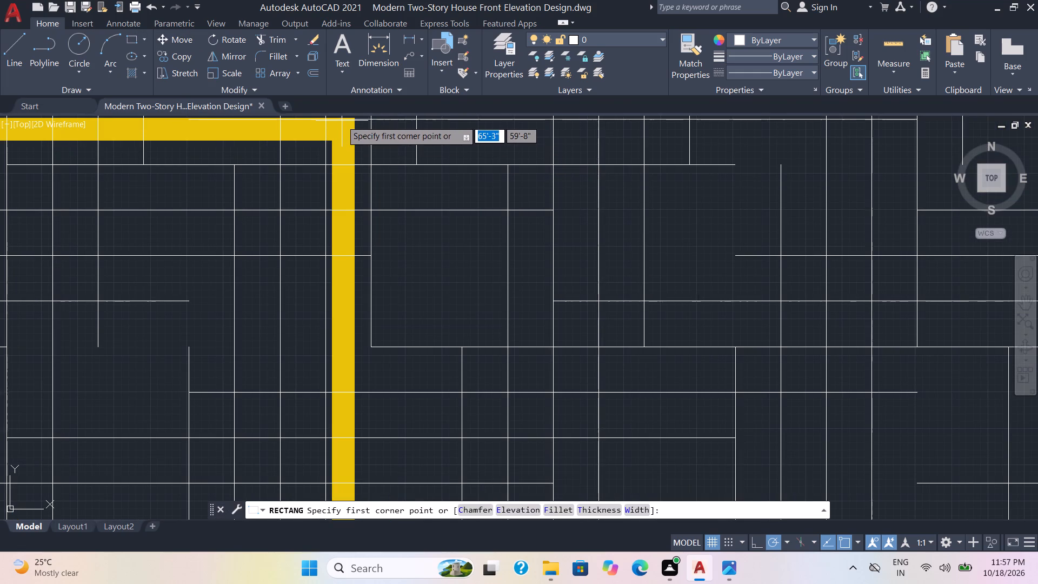
scroll(349, 118, "up", 3)
middle_click_drag(354, 138, 349, 195)
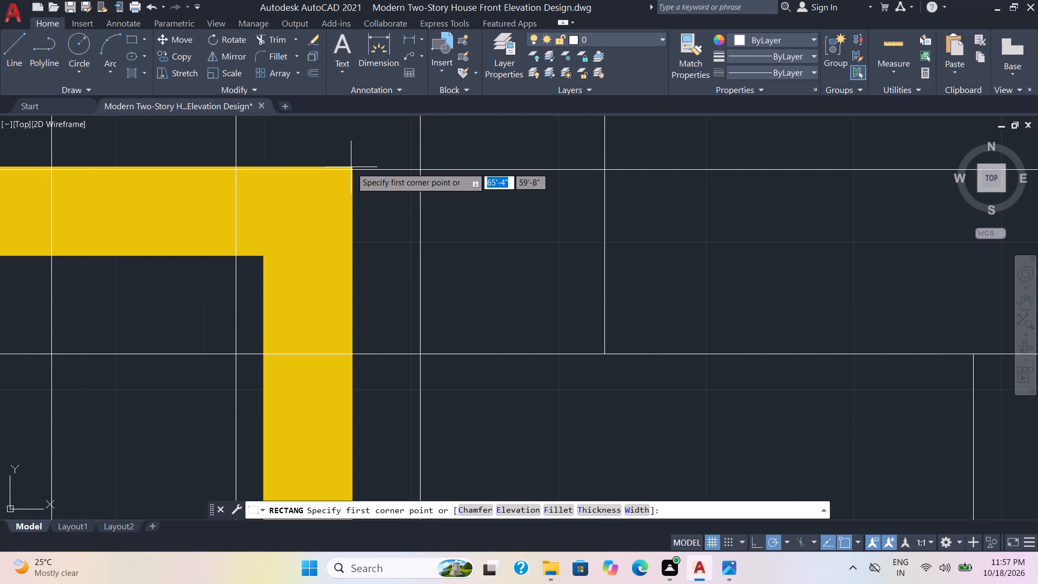
left_click(351, 167)
scroll(281, 252, "down", 3)
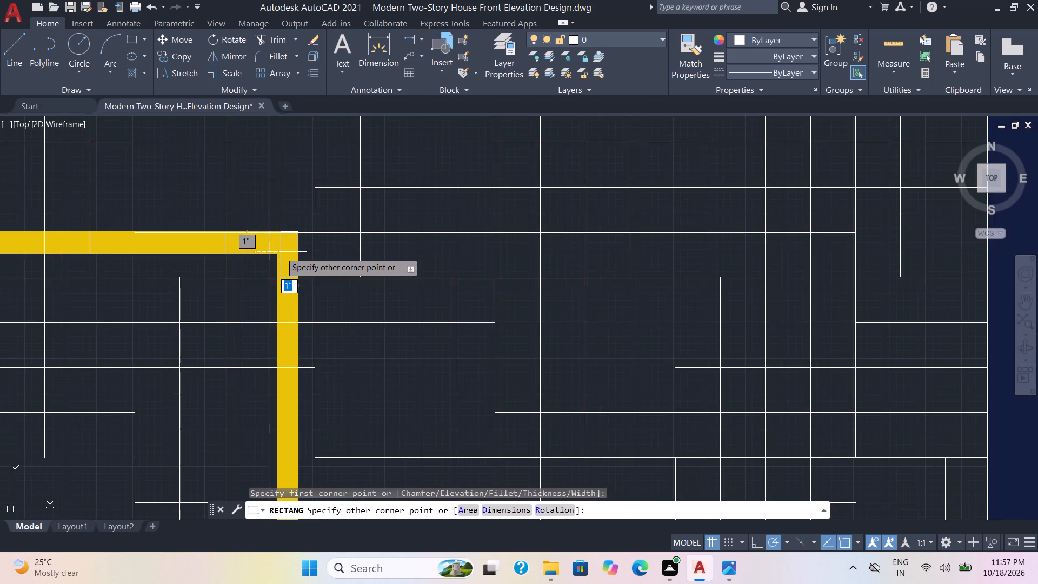
scroll(275, 257, "down", 1)
scroll(205, 317, "down", 1)
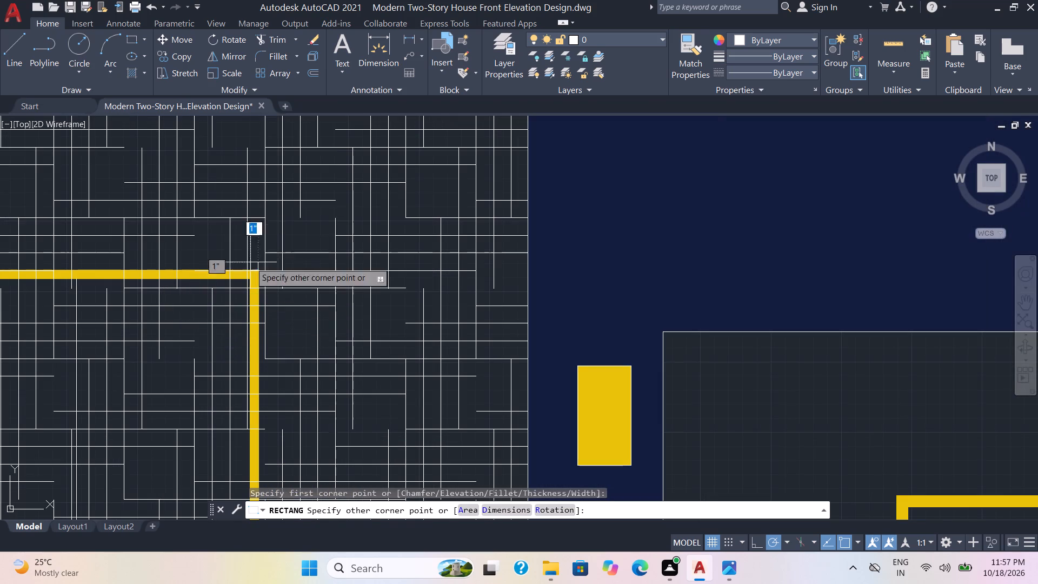
middle_click_drag(179, 329, 412, 158)
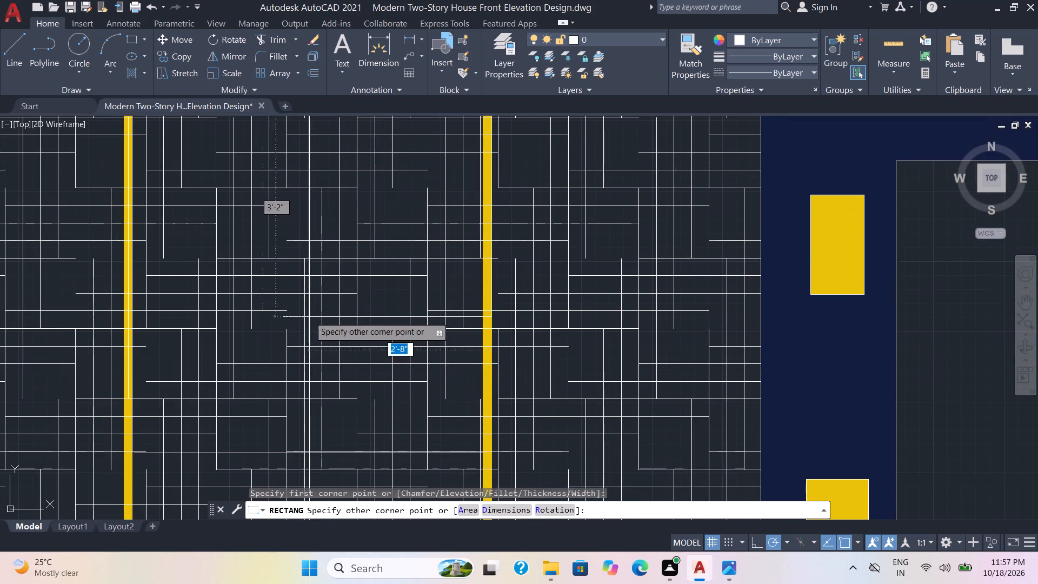
middle_click_drag(257, 364, 390, 167)
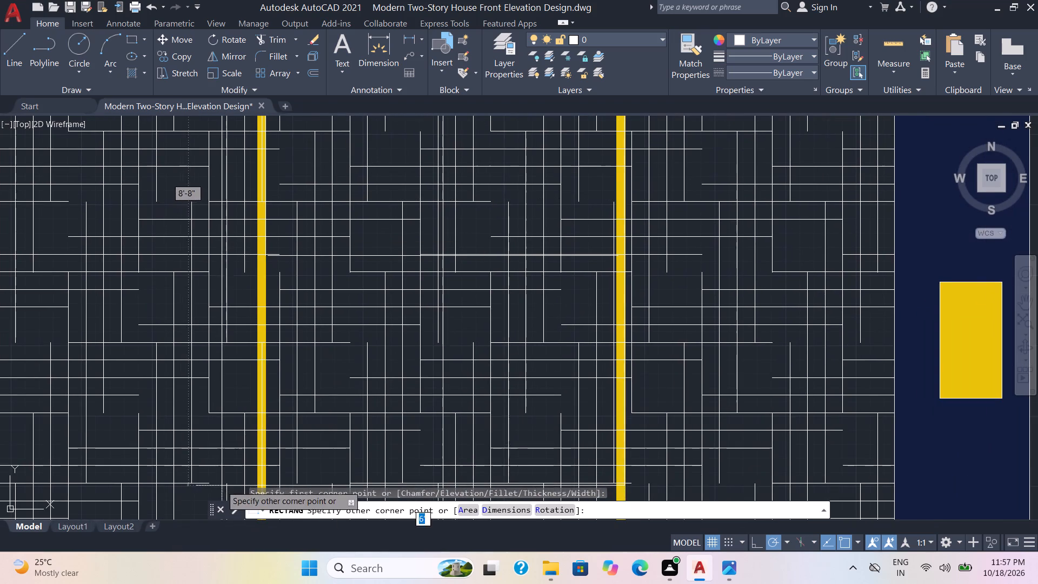
middle_click_drag(222, 486, 315, 180)
scroll(352, 348, "up", 2)
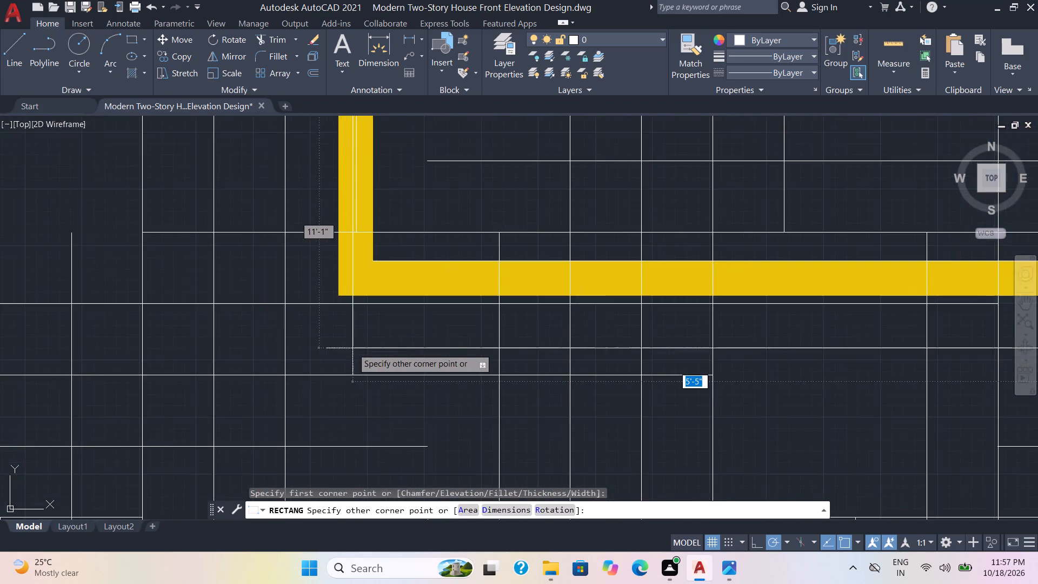
scroll(352, 348, "up", 3)
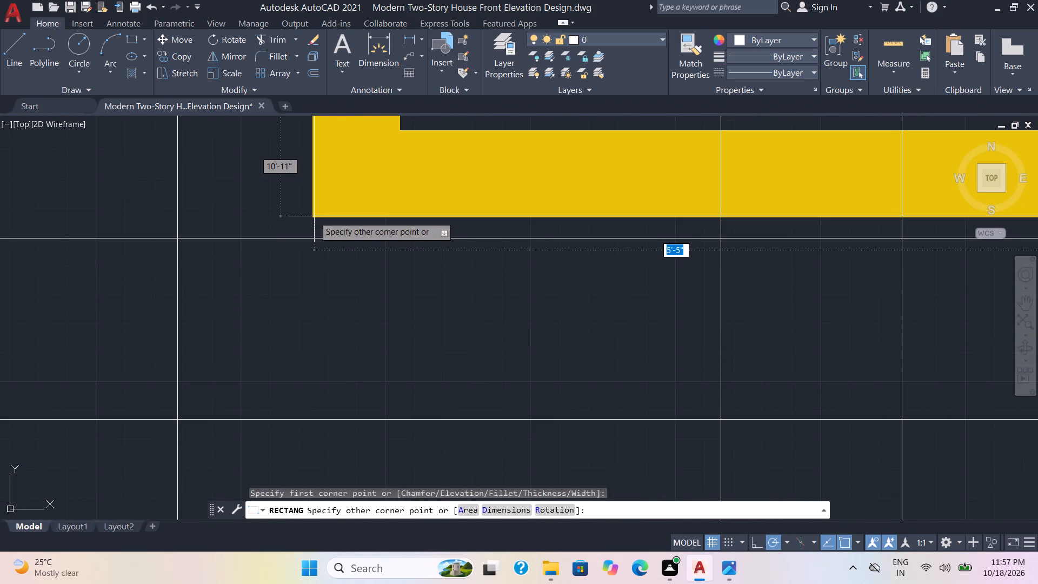
left_click(312, 216)
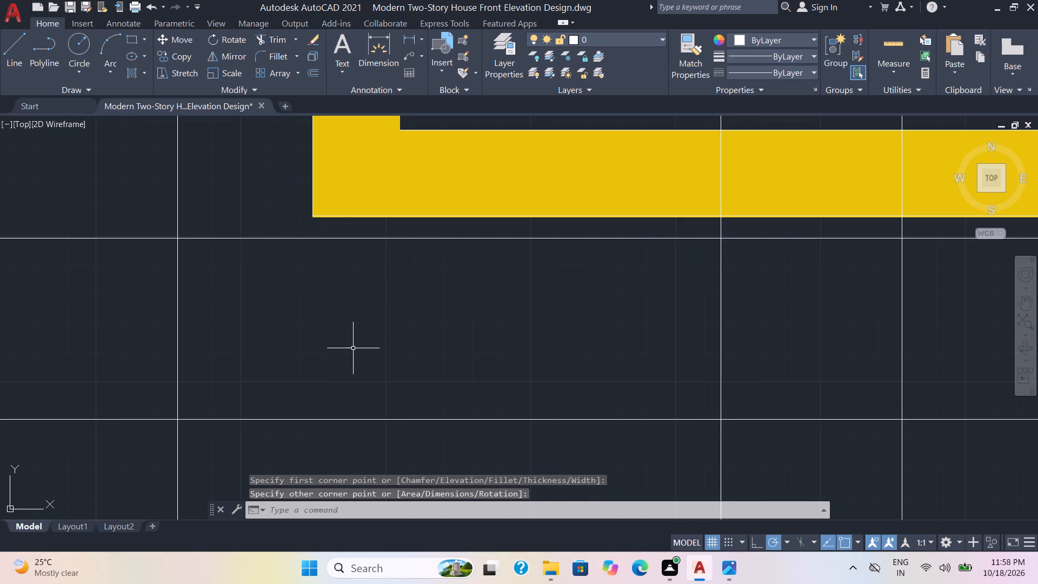
Hatch the inside of the tall panel's window with the GRATE pattern in colour ByLayer at scale 1.
scroll(347, 354, "down", 4)
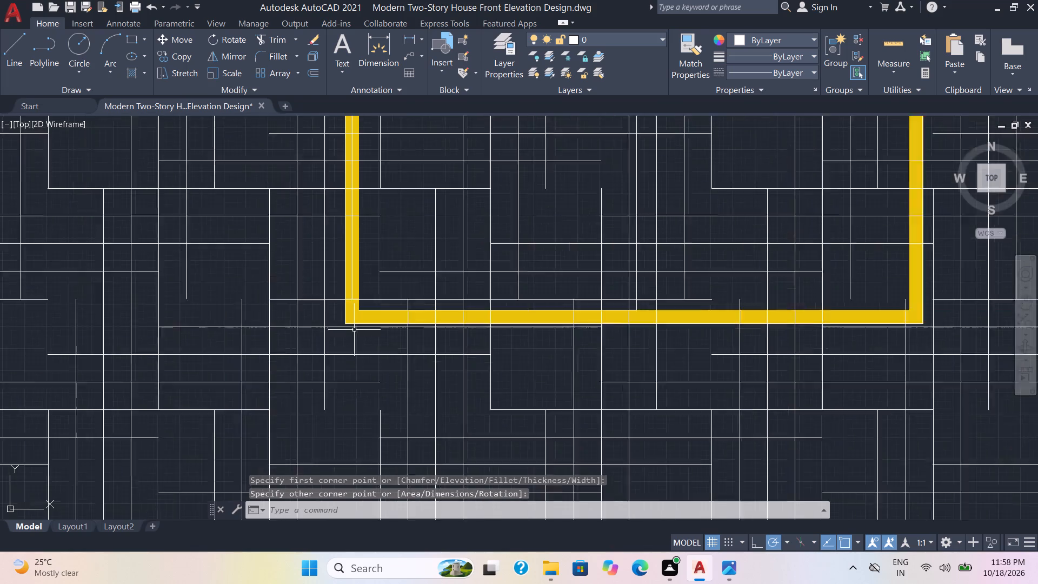
scroll(354, 330, "down", 1)
scroll(434, 264, "down", 2)
middle_click_drag(438, 244, 404, 272)
scroll(438, 243, "down", 1)
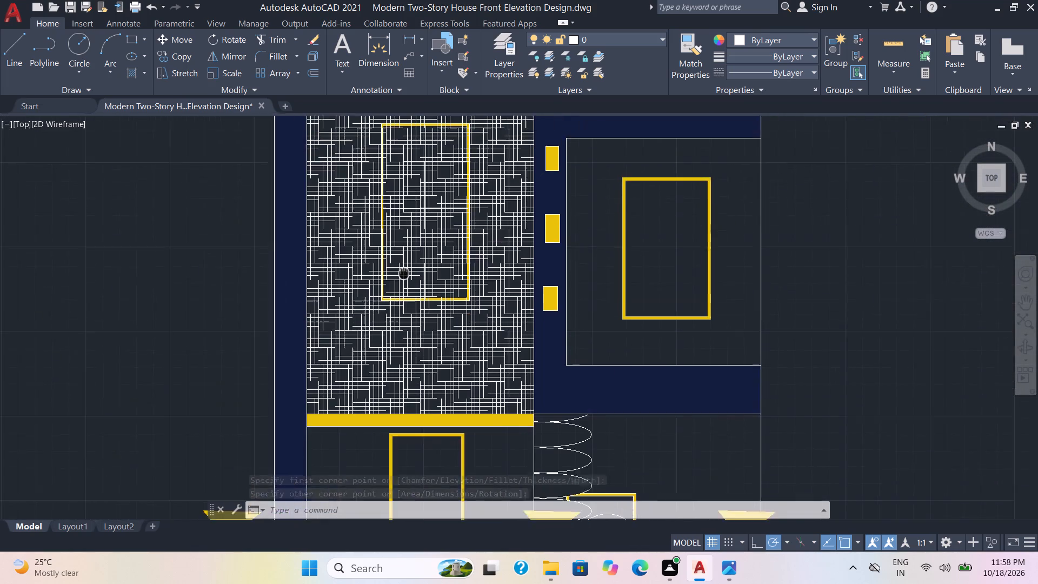
middle_click_drag(404, 272, 377, 290)
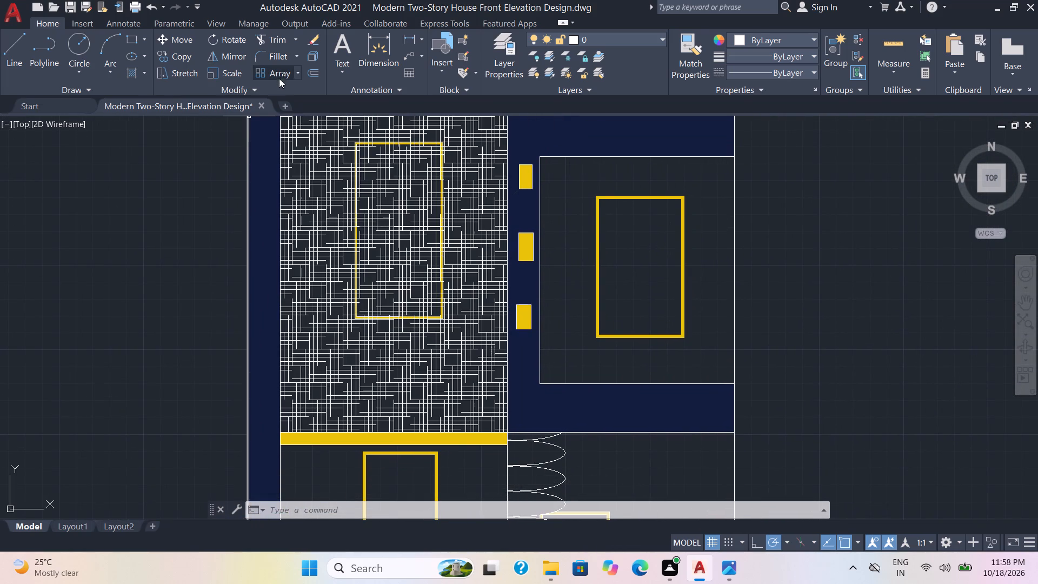
left_click(128, 75)
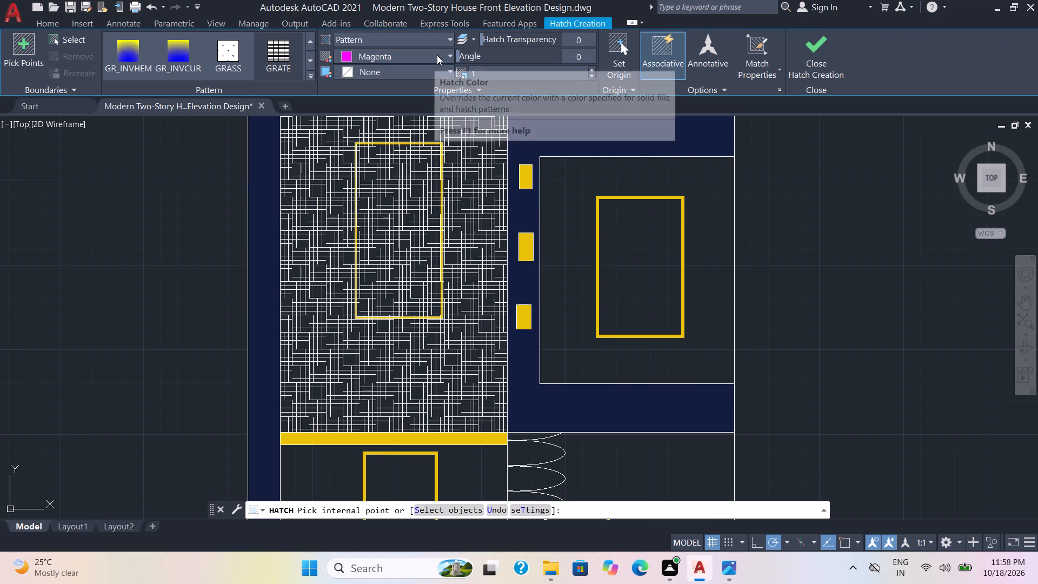
left_click(437, 55)
left_click(374, 72)
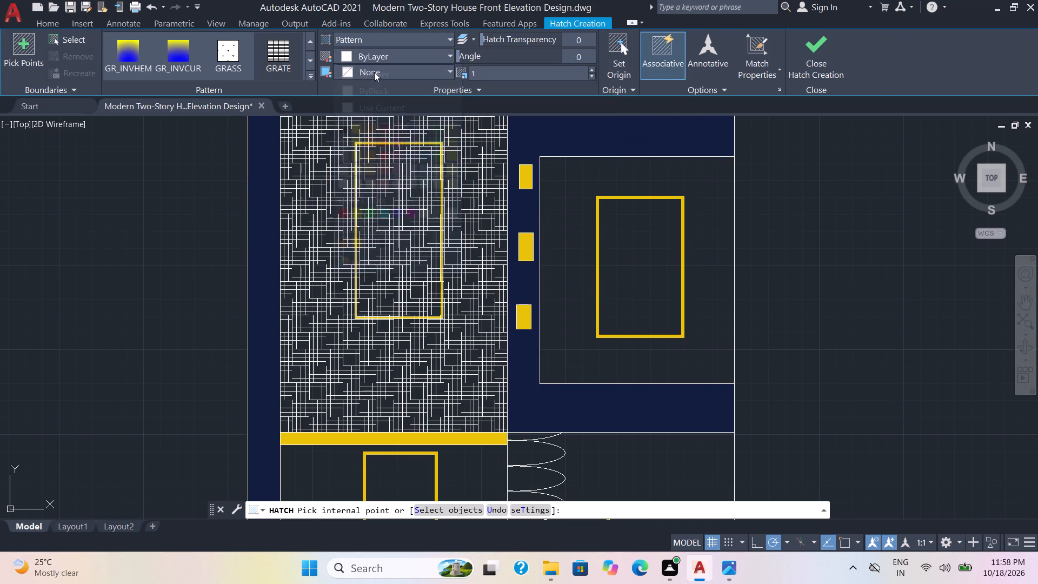
left_click(379, 222)
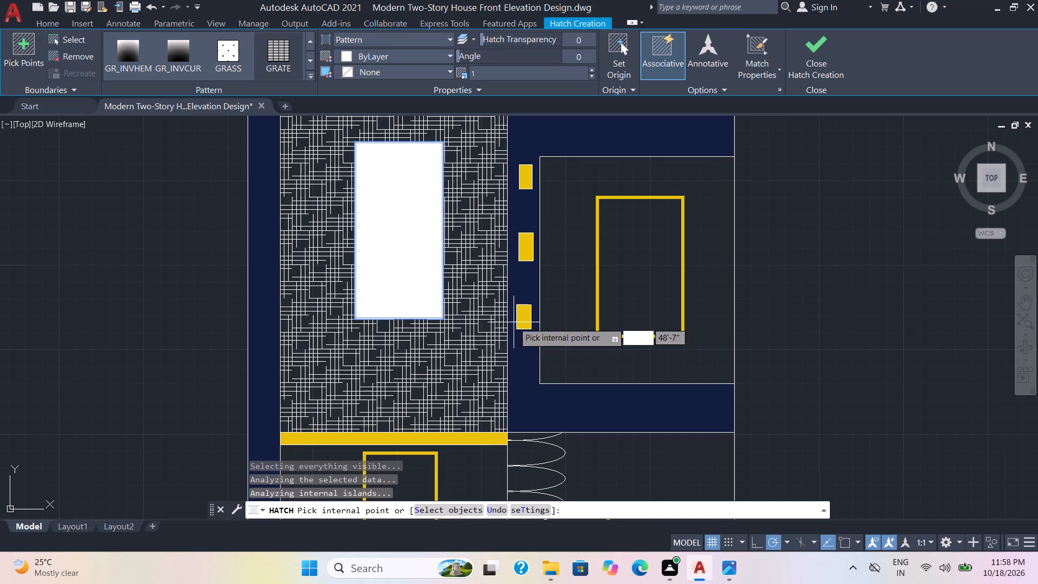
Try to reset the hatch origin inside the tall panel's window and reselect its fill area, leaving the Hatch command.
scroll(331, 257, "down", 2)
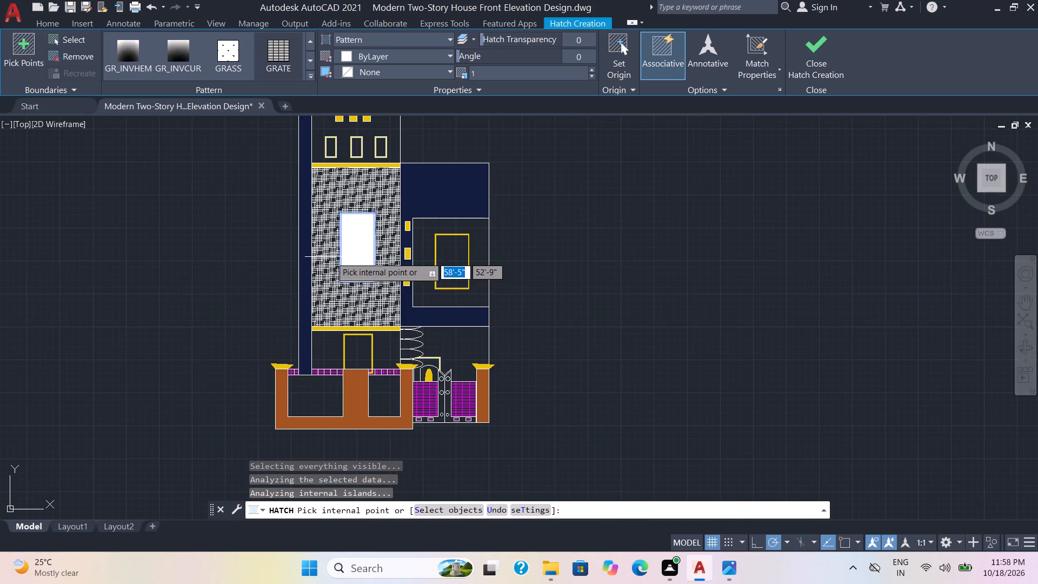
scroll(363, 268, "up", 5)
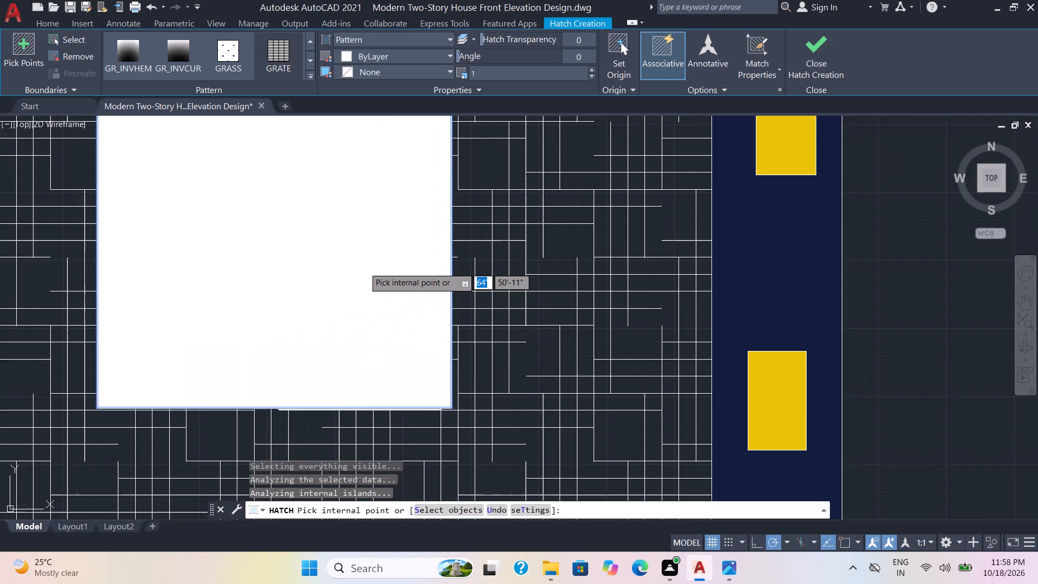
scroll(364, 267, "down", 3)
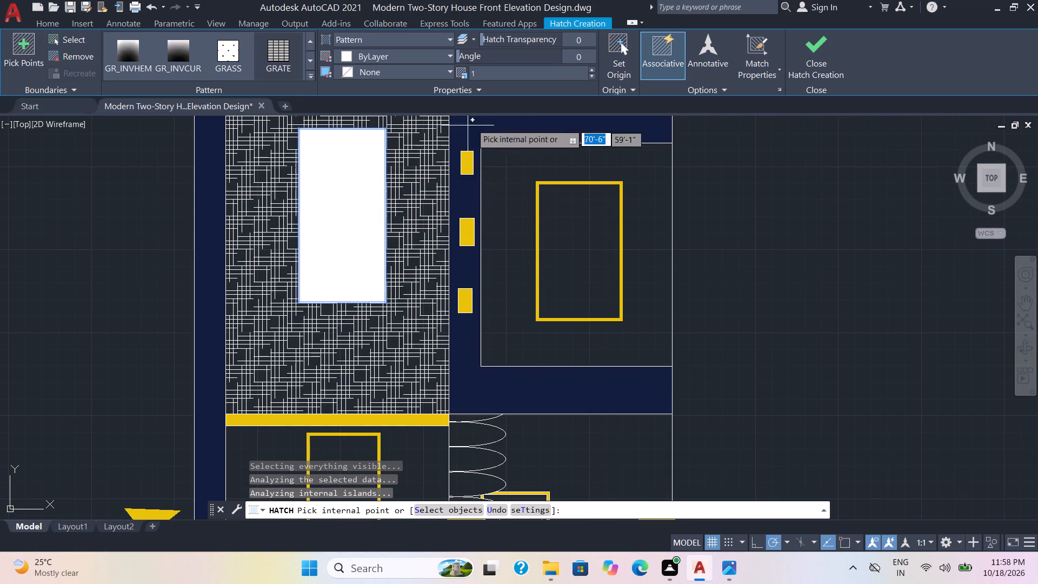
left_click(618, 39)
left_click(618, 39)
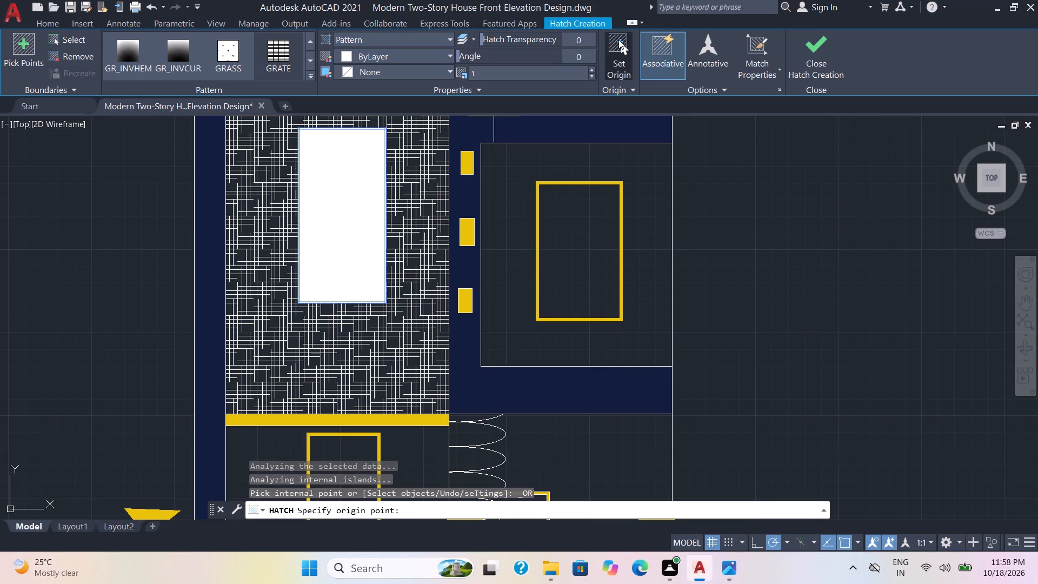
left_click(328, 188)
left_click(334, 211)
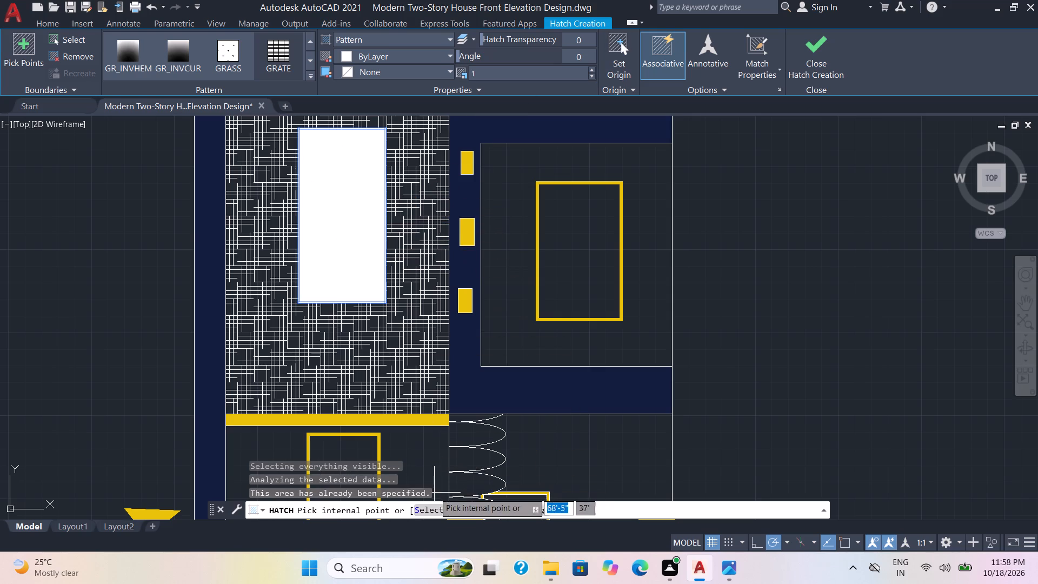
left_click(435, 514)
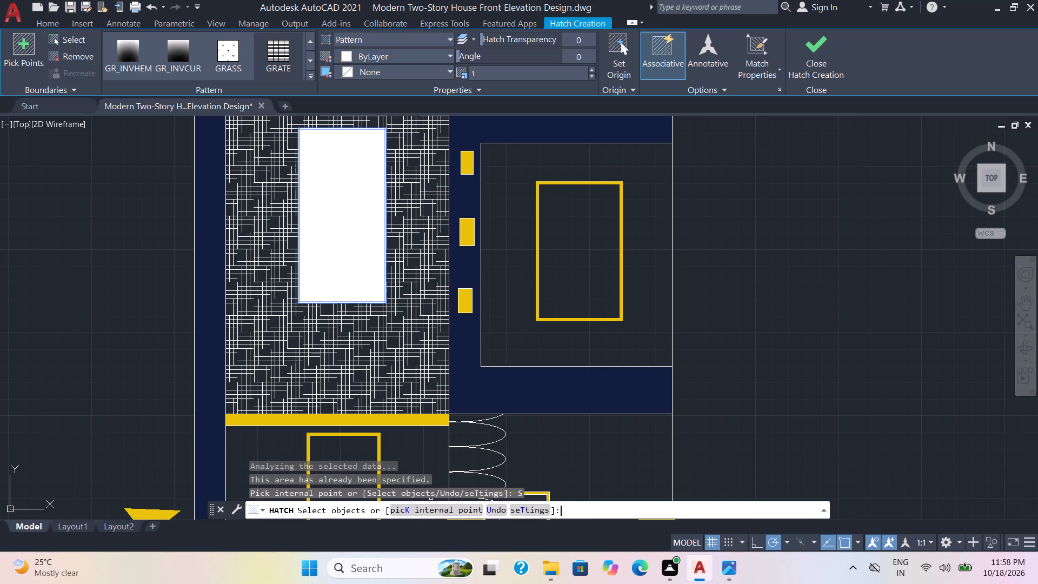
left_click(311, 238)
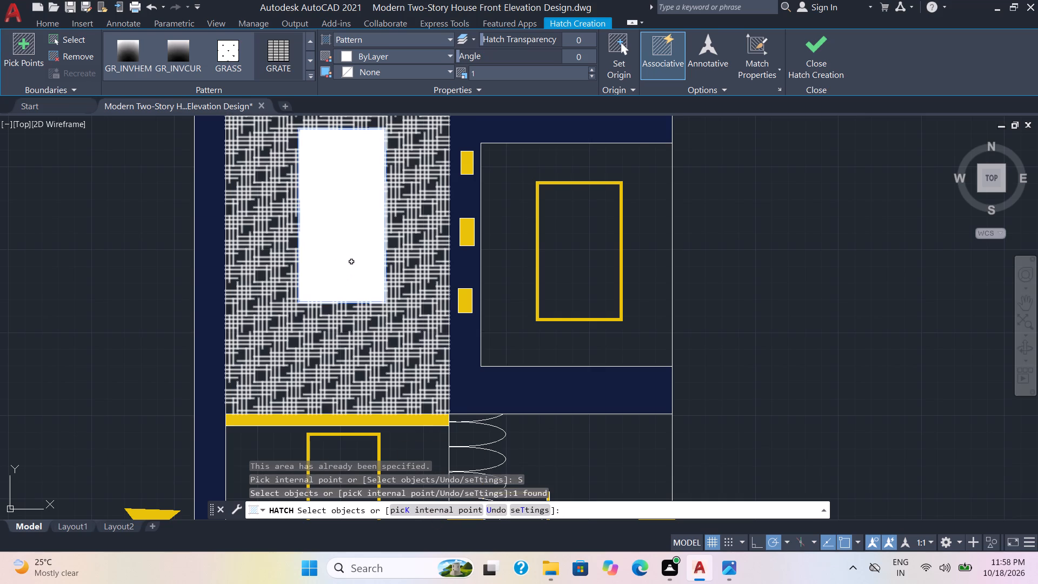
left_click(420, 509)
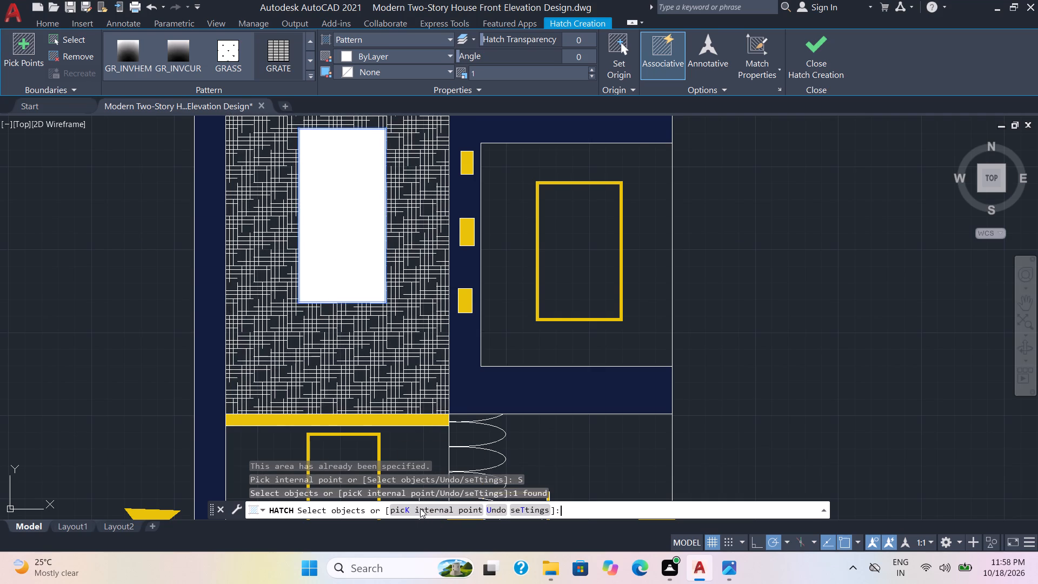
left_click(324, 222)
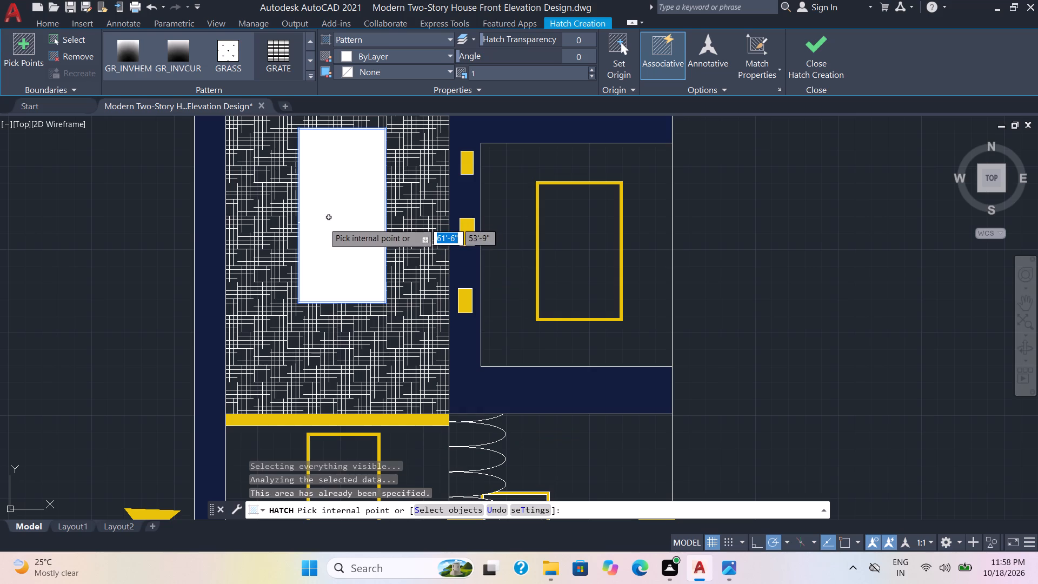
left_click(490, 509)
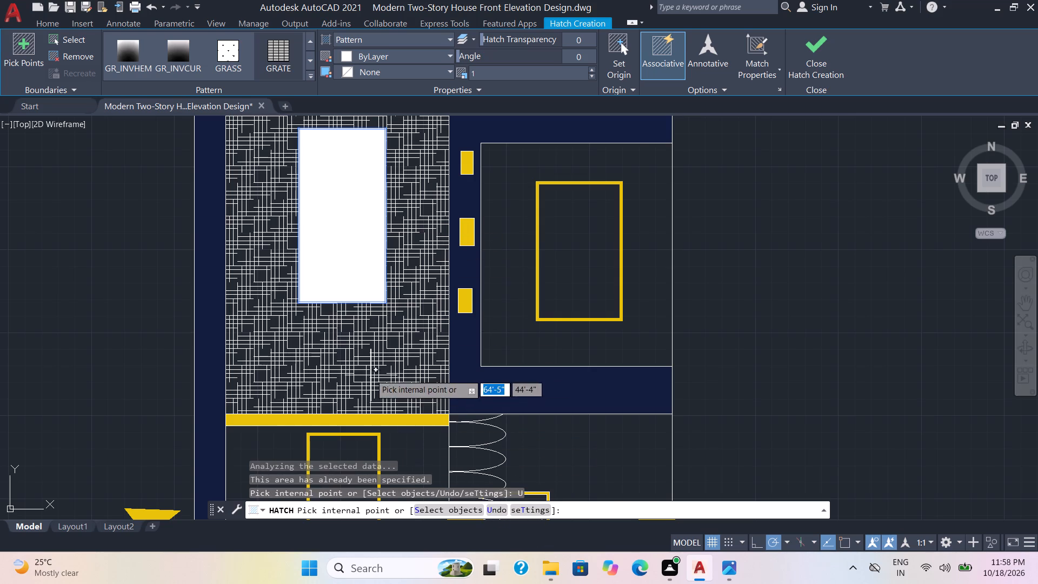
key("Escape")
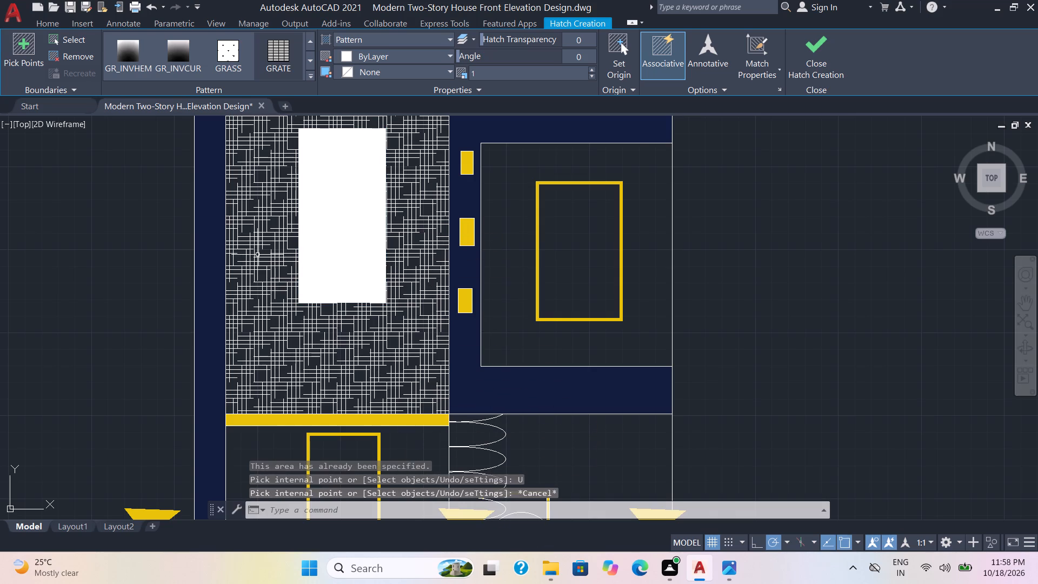
Cut the HOUND hatch out of the tall facade panel.
scroll(263, 248, "down", 3)
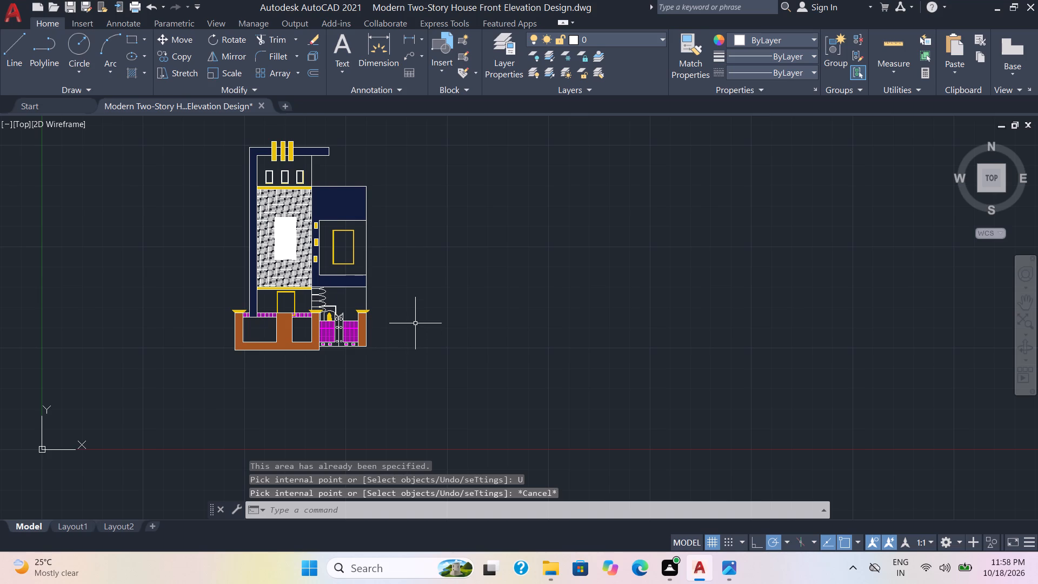
scroll(396, 316, "up", 2)
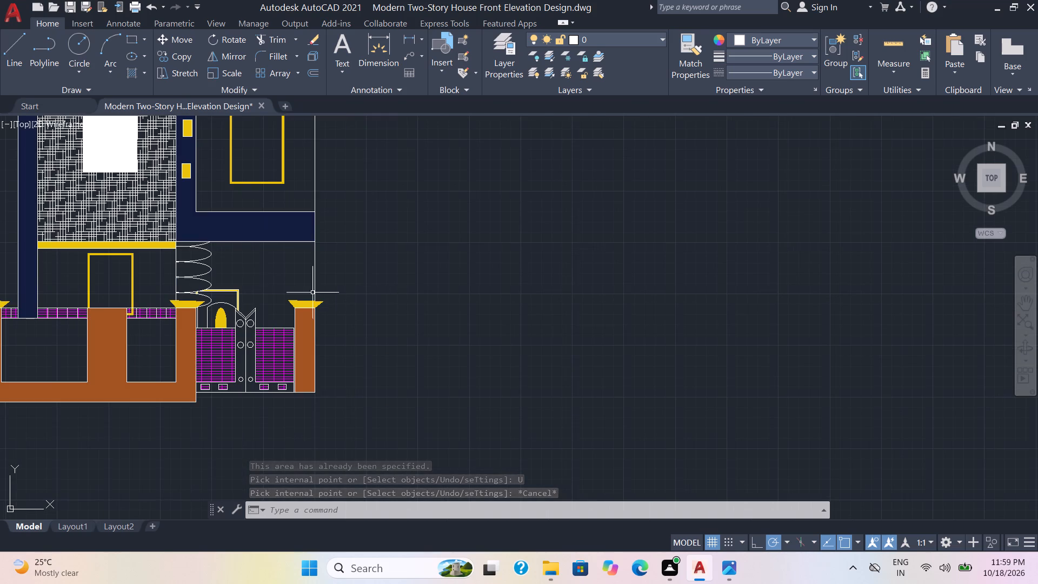
middle_click_drag(155, 222, 389, 417)
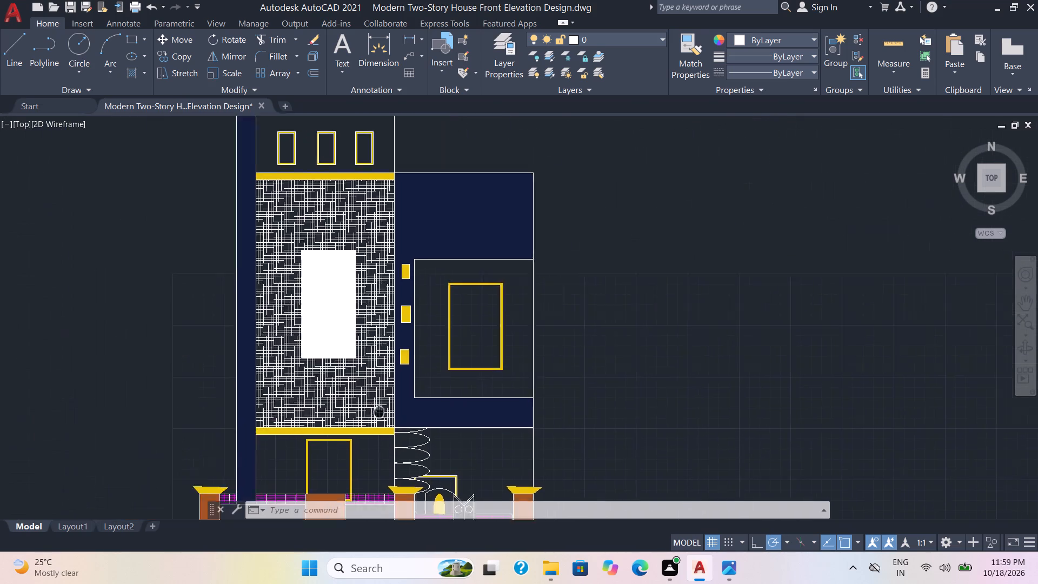
middle_click_drag(389, 417, 525, 494)
middle_click_drag(522, 486, 416, 345)
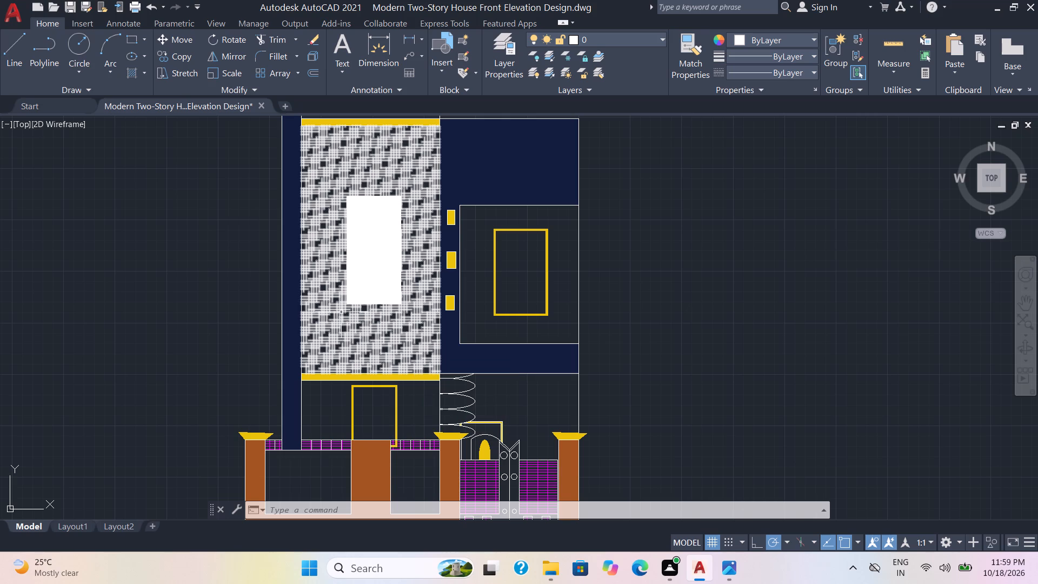
right_click(395, 284)
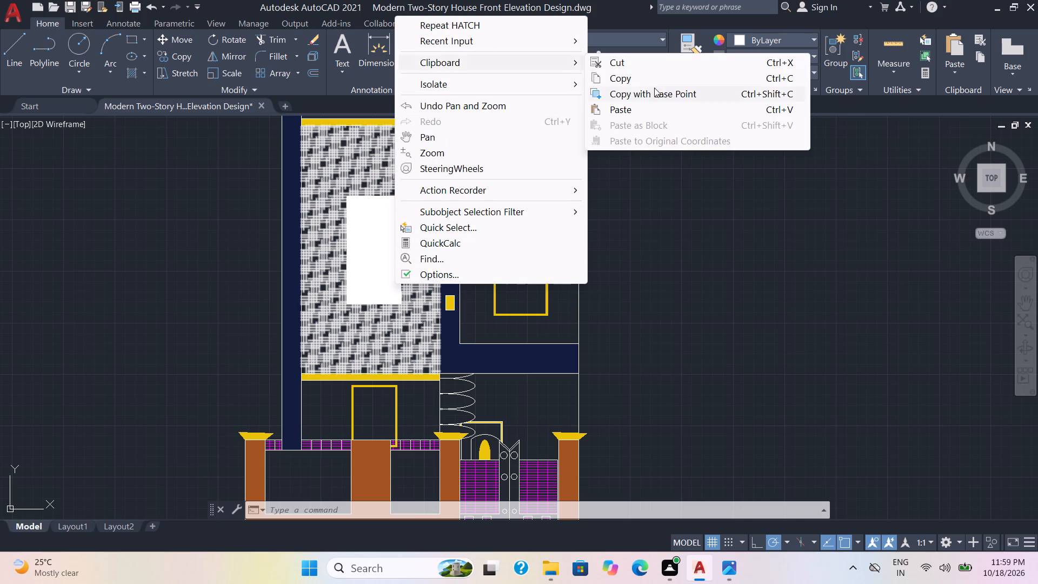
left_click(652, 61)
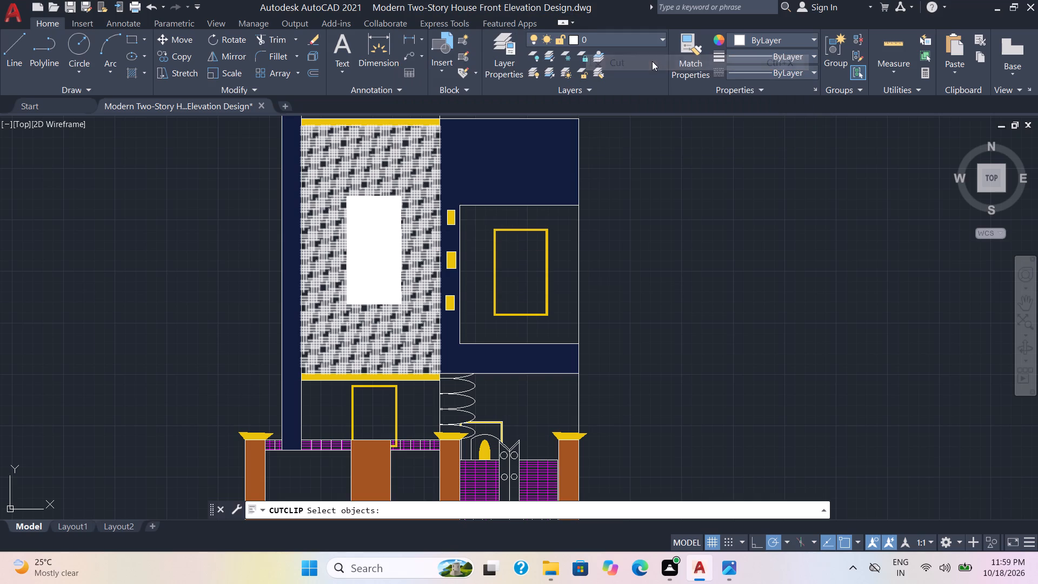
left_click(354, 156)
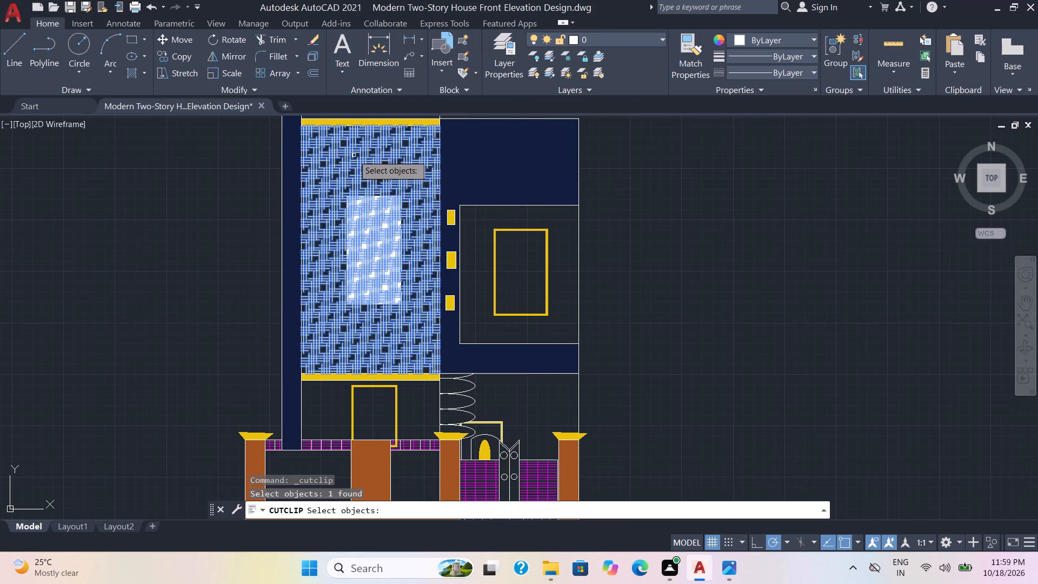
key("Return")
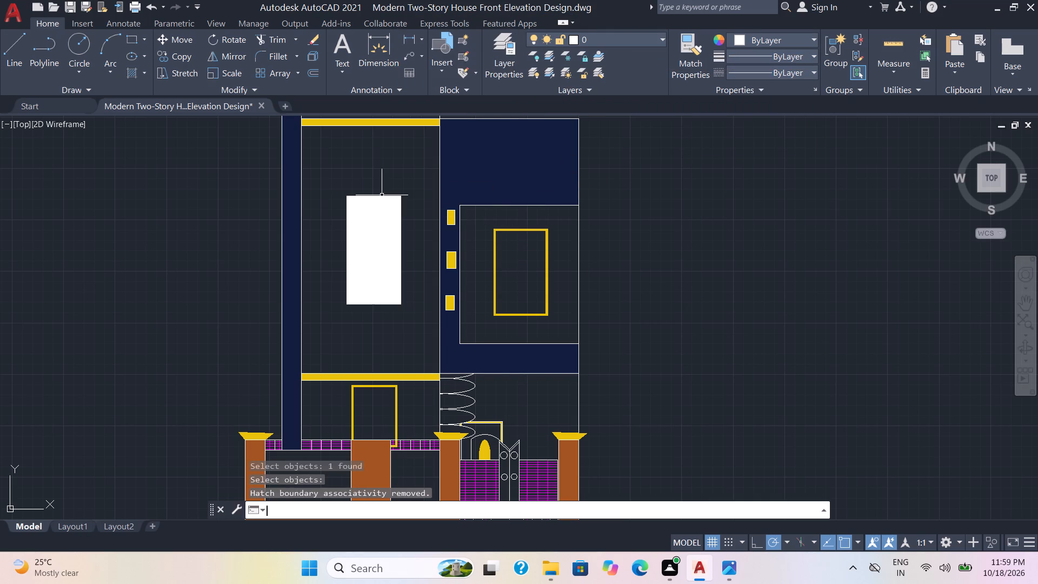
Cut the dense GRATE hatch out of the tall panel's window.
right_click(370, 233)
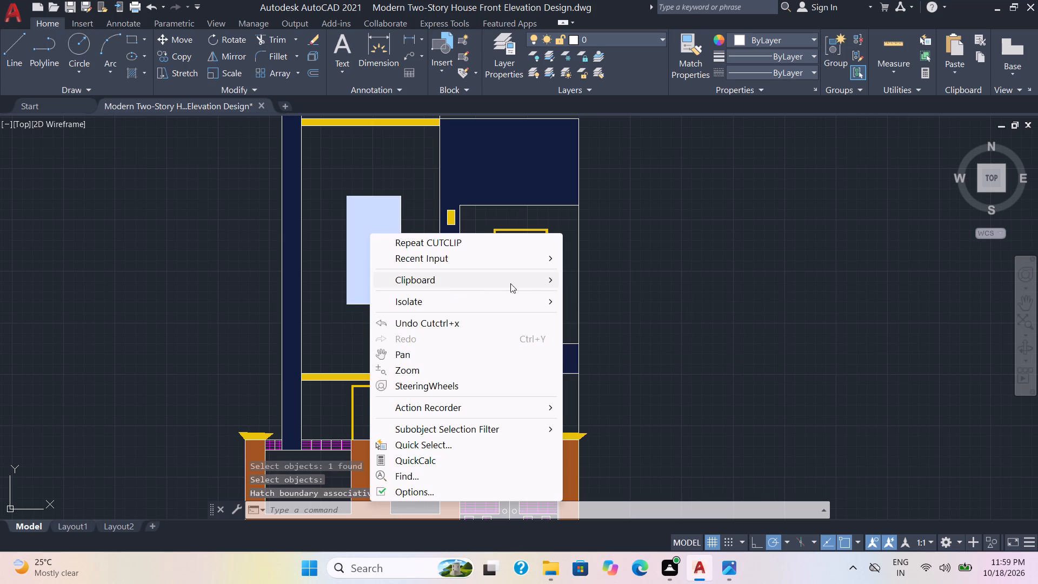
left_click(609, 280)
left_click(353, 245)
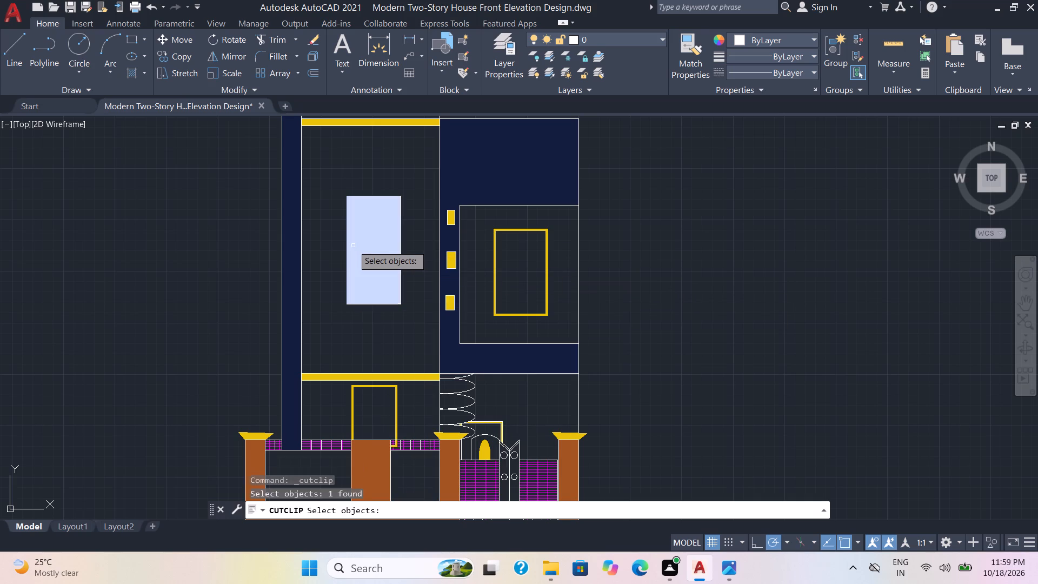
key("Return")
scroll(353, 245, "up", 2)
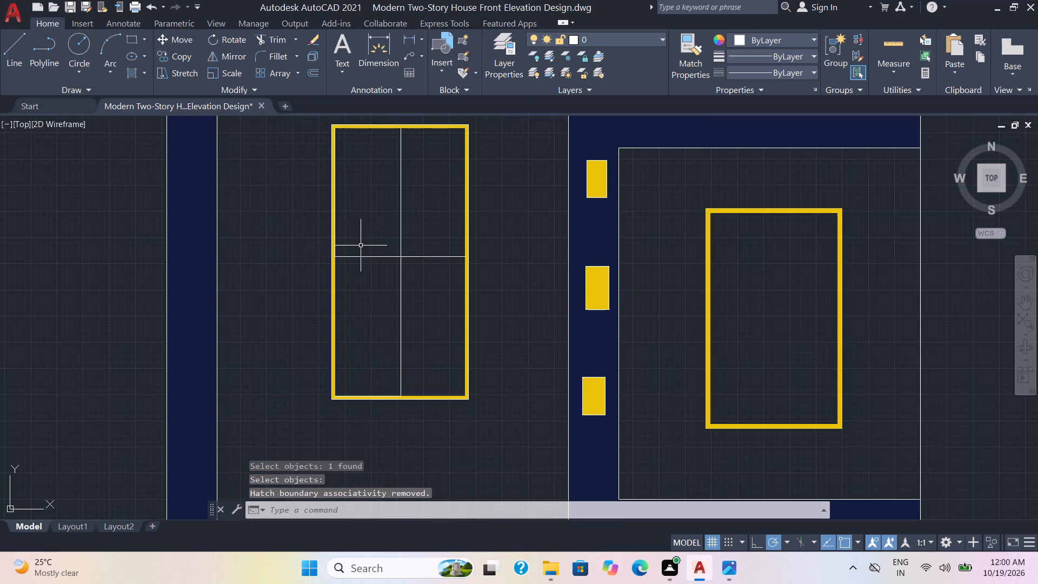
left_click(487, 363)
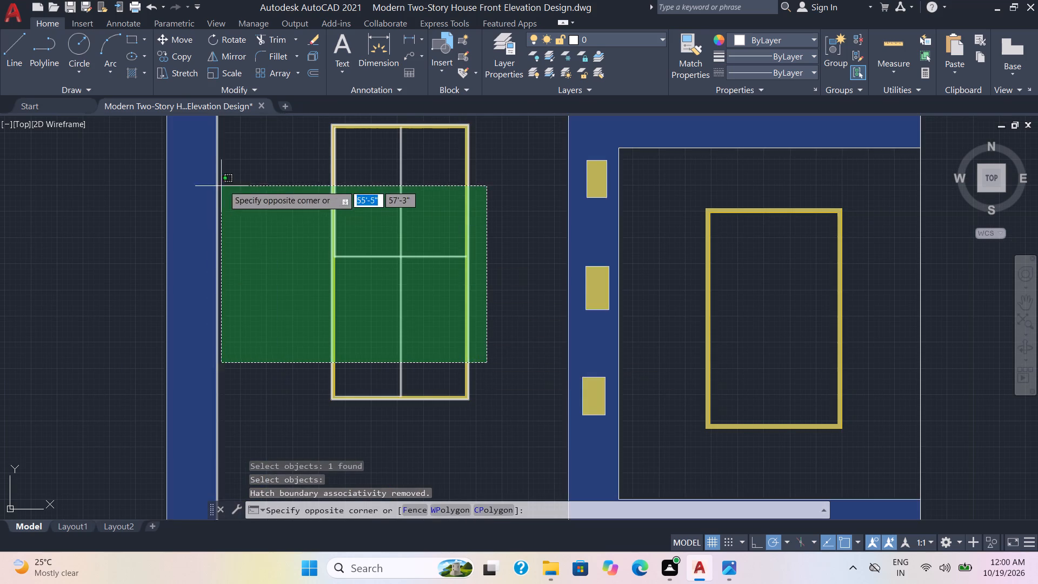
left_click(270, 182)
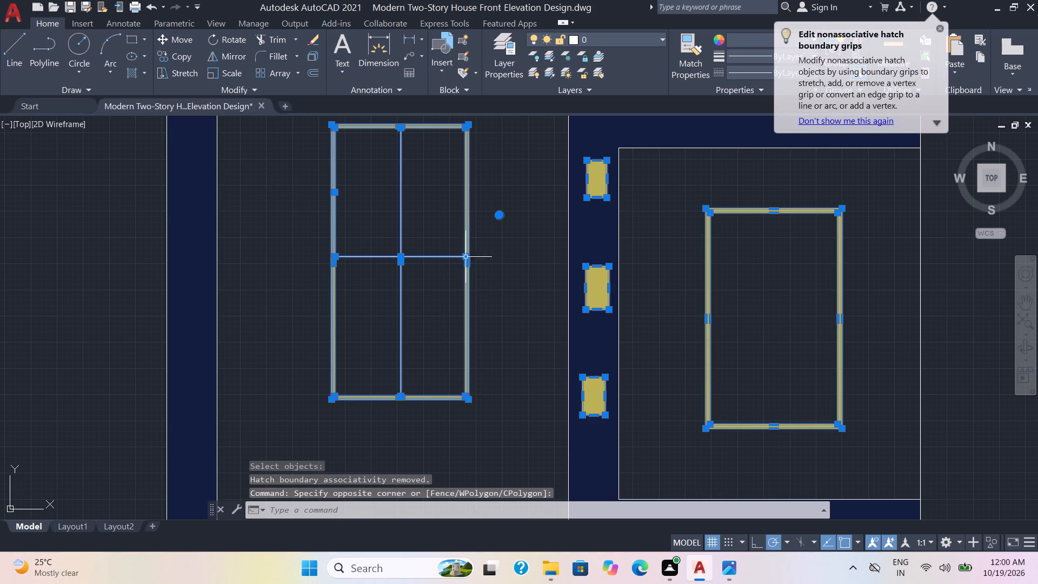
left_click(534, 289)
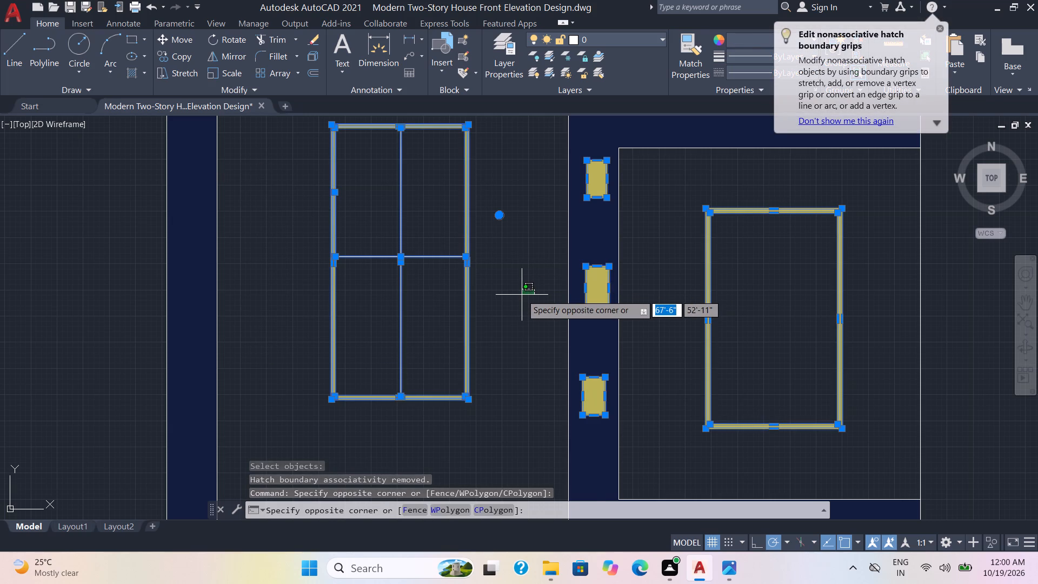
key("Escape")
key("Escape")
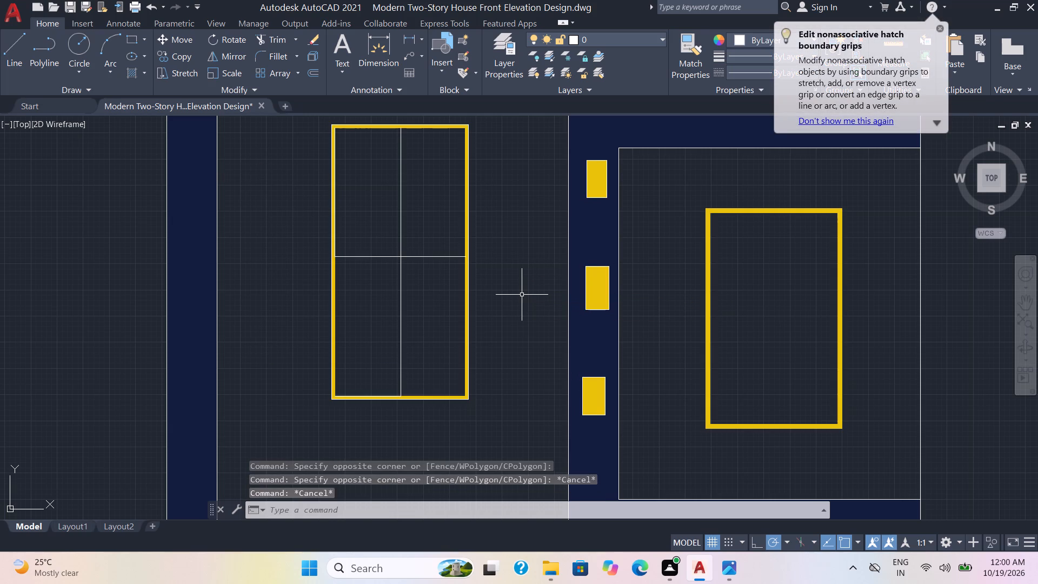
Explode the rectangle around the tall panel's window, selected together with the yellow frame hatch.
left_click(497, 382)
left_click(442, 326)
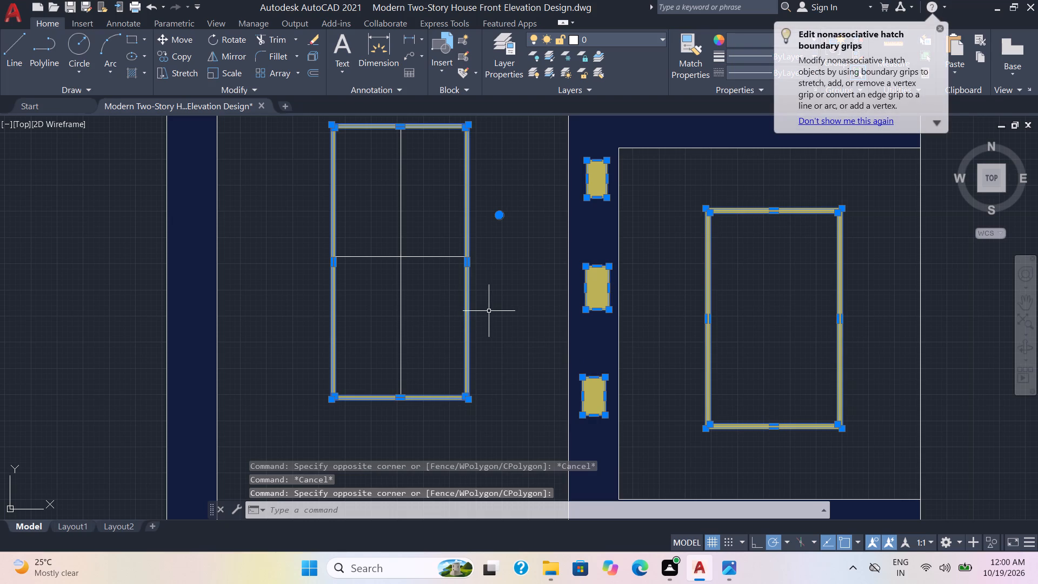
key("x")
key("Return")
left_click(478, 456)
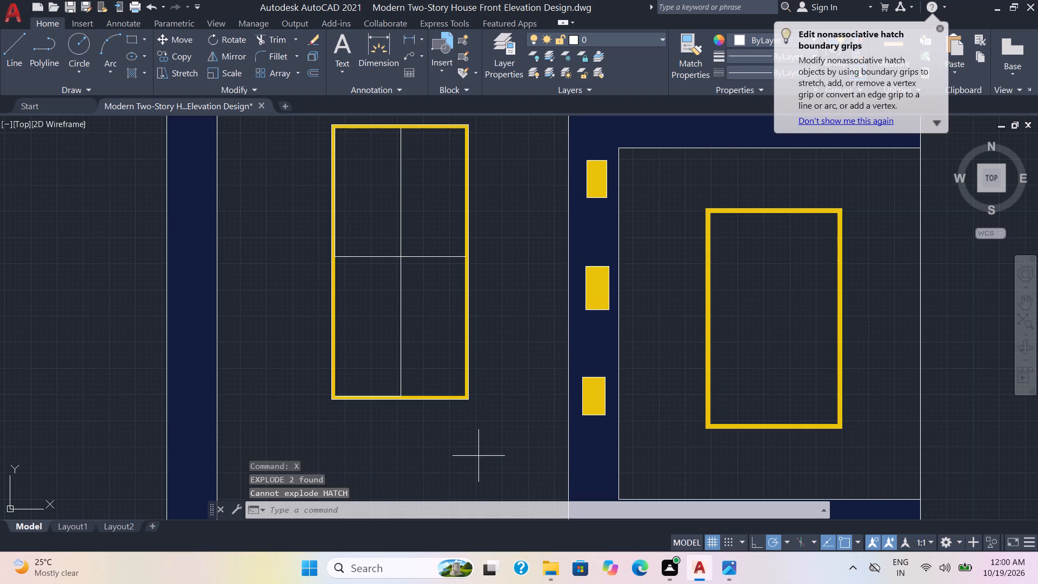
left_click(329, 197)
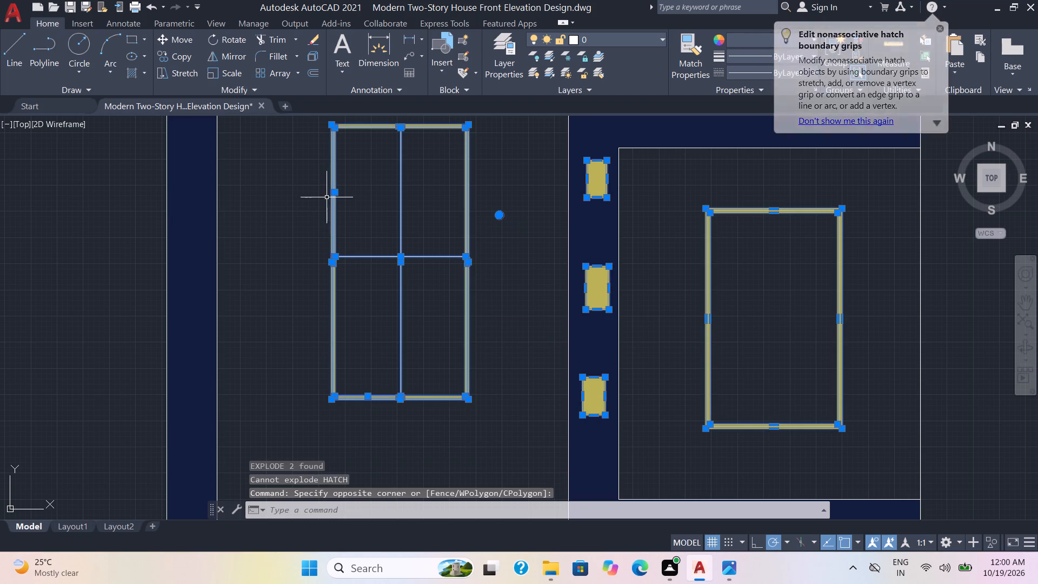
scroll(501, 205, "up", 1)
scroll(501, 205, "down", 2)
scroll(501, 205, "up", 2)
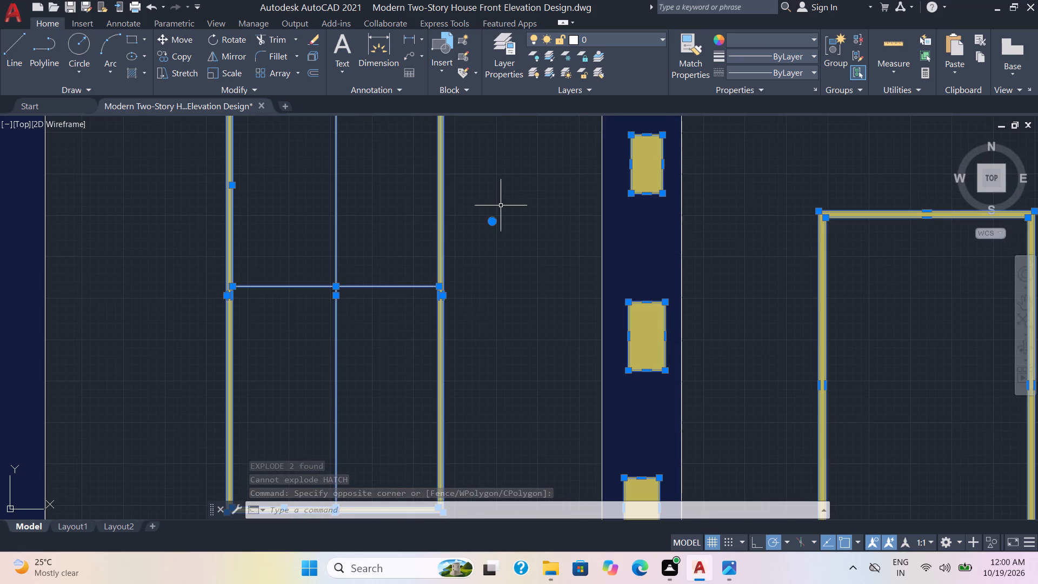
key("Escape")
Cut the yellow hatch out of the tall panel's window frame, together with the connected fills in the small openings and the neighbouring frame.
scroll(500, 206, "up", 2)
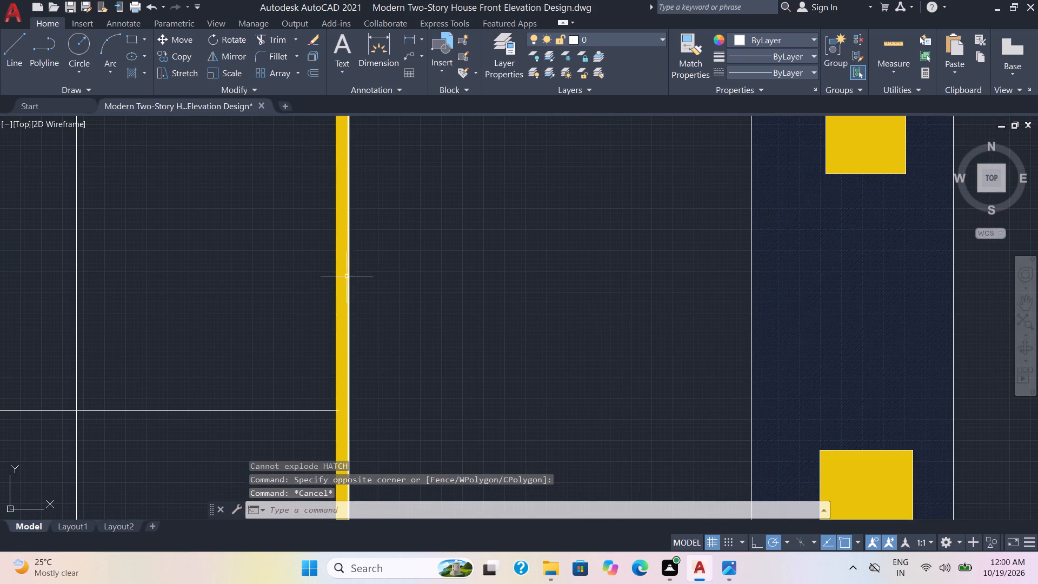
right_click(346, 277)
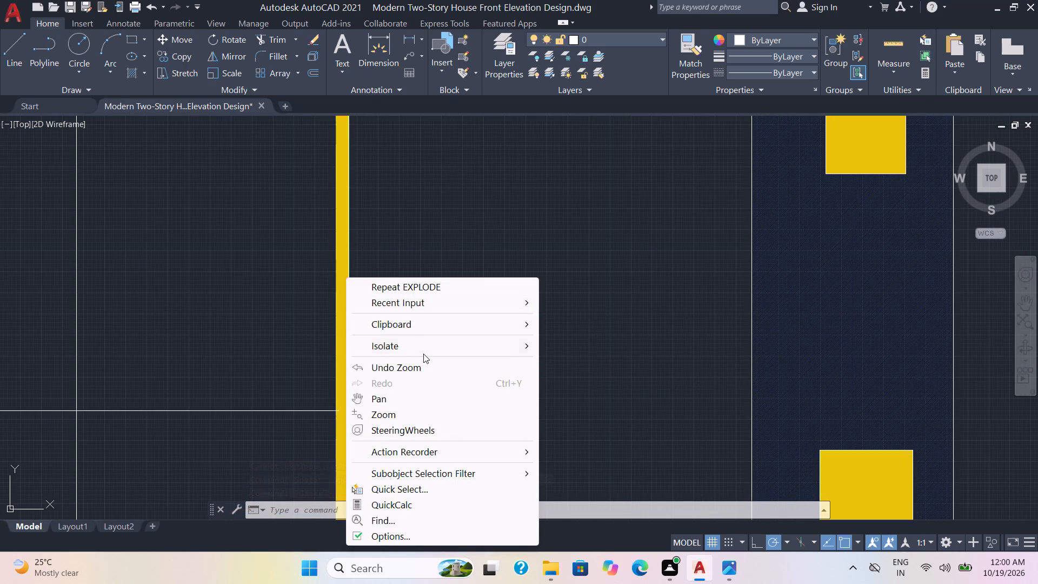
left_click(564, 322)
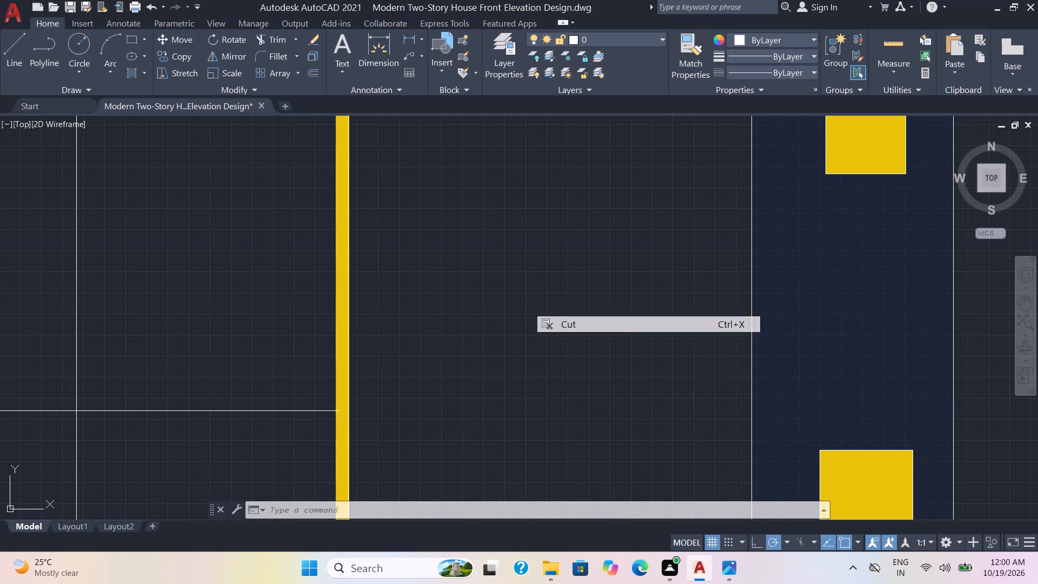
left_click(338, 331)
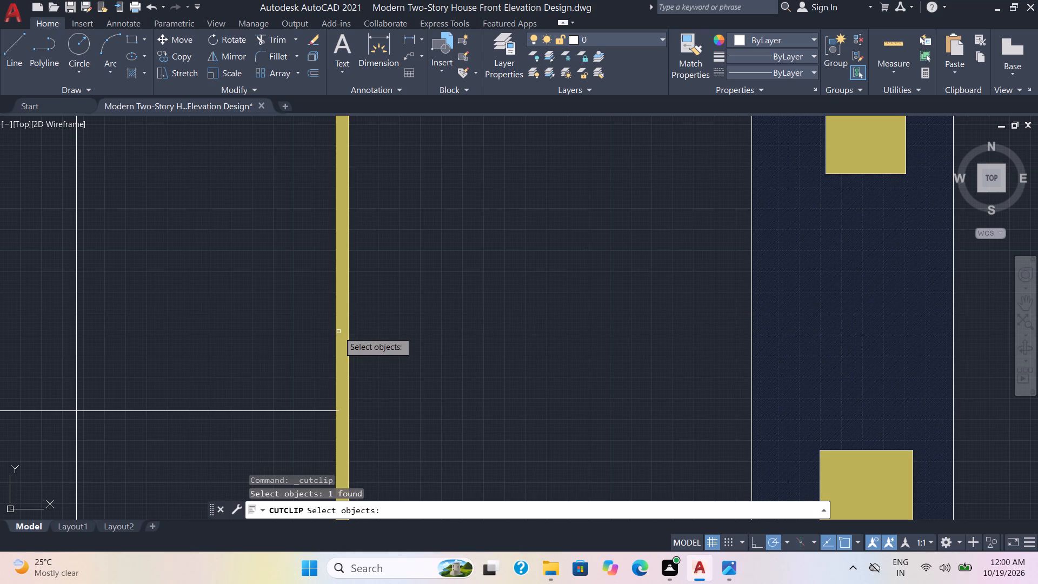
key("Return")
Erase all the remaining outline and divider lines of the tall facade panel's window.
scroll(336, 333, "down", 3)
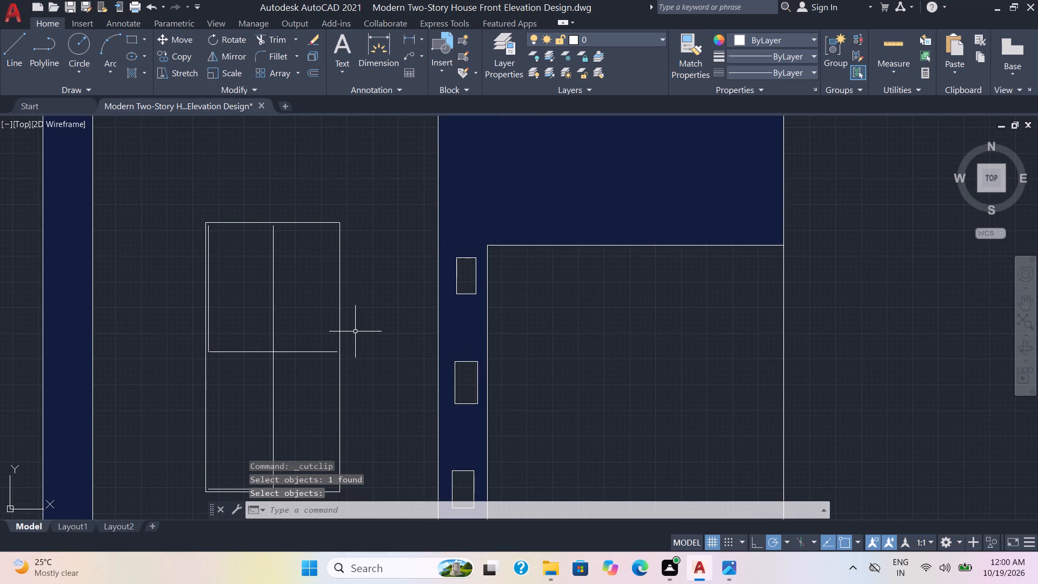
scroll(356, 331, "up", 1)
scroll(357, 336, "down", 2)
middle_click_drag(360, 357, 352, 342)
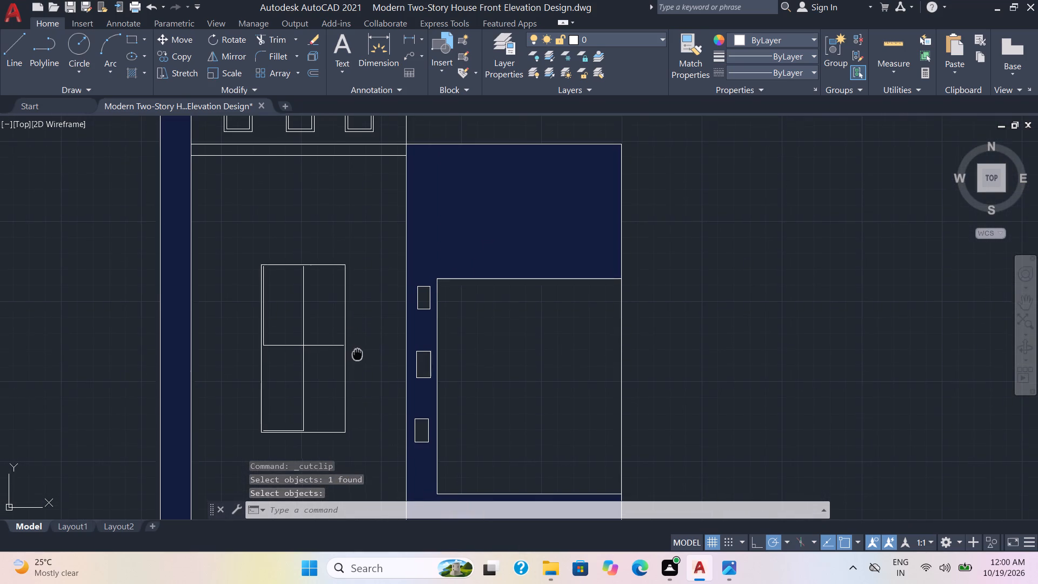
scroll(350, 334, "down", 1)
middle_click_drag(352, 342, 313, 261)
left_click(321, 325)
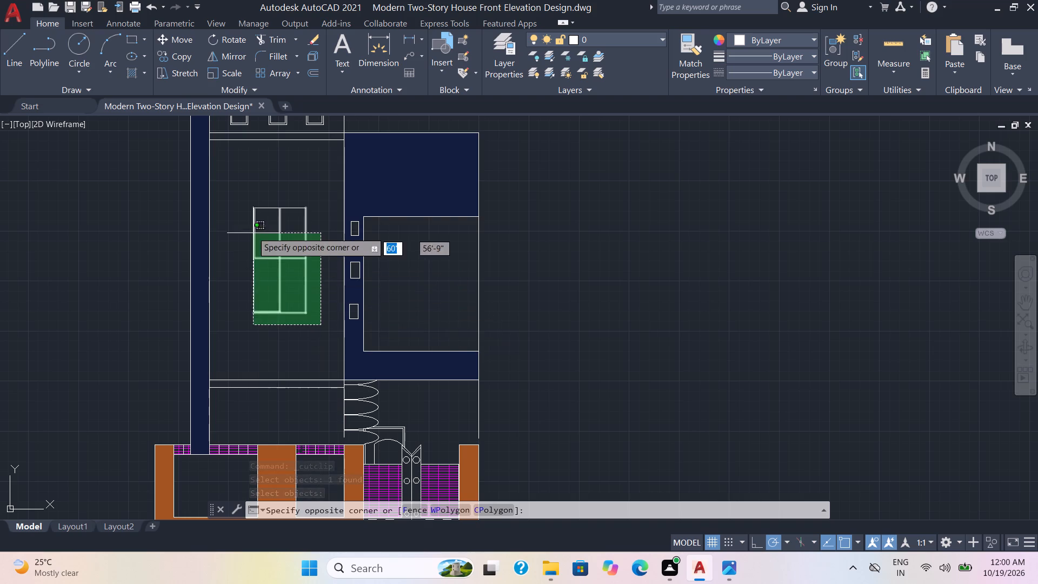
left_click(242, 206)
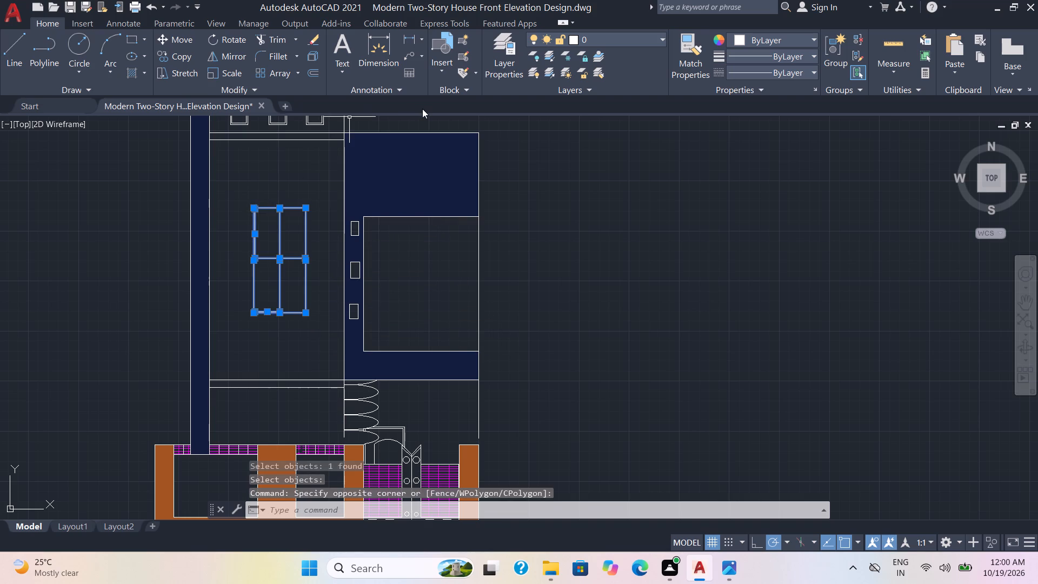
key("Delete")
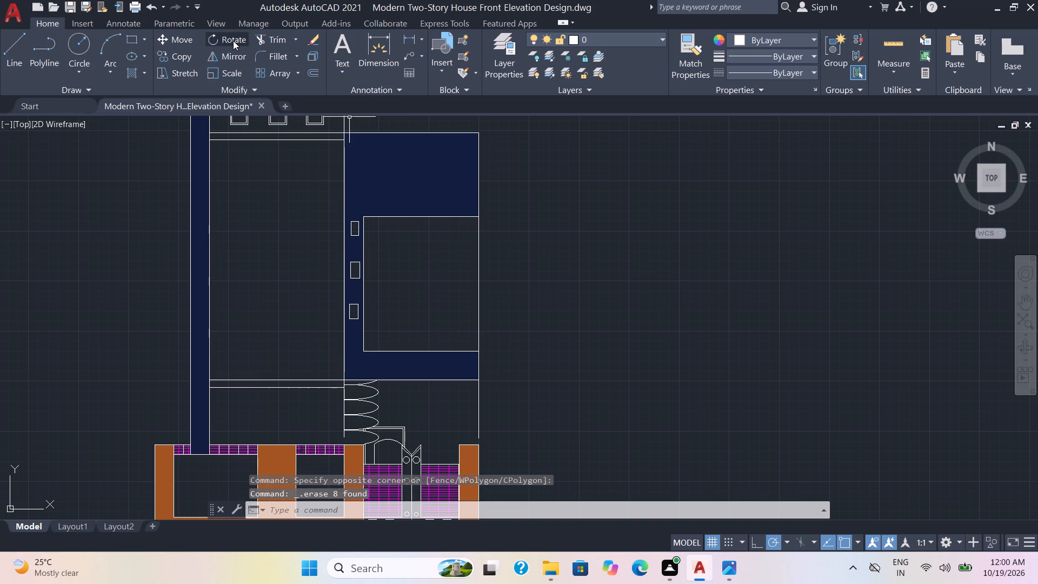
Draw a new window rectangle about 7' wide and 13' high inside the tall facade panel.
left_click(134, 37)
left_click(244, 191)
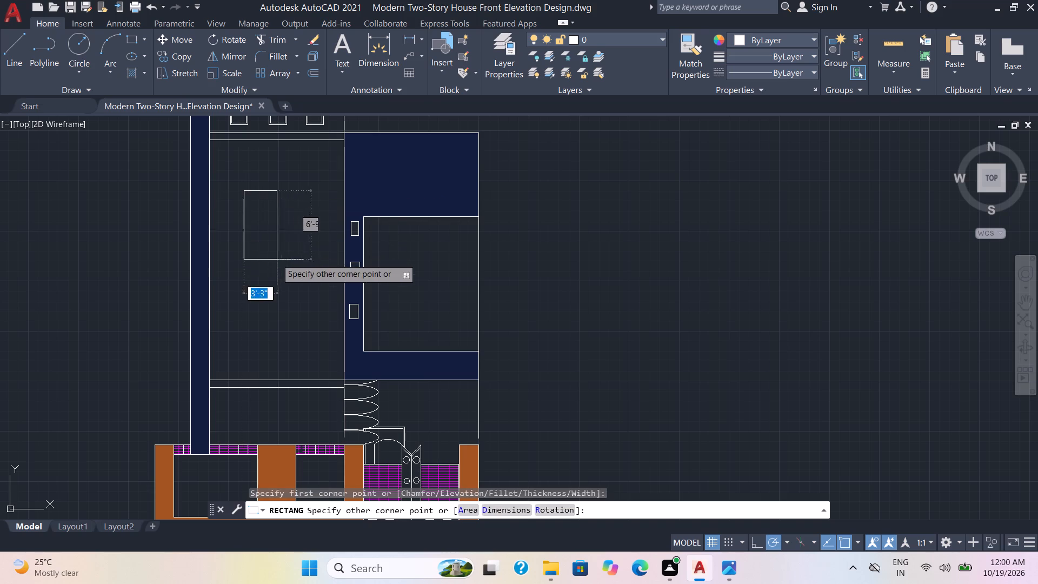
left_click(311, 316)
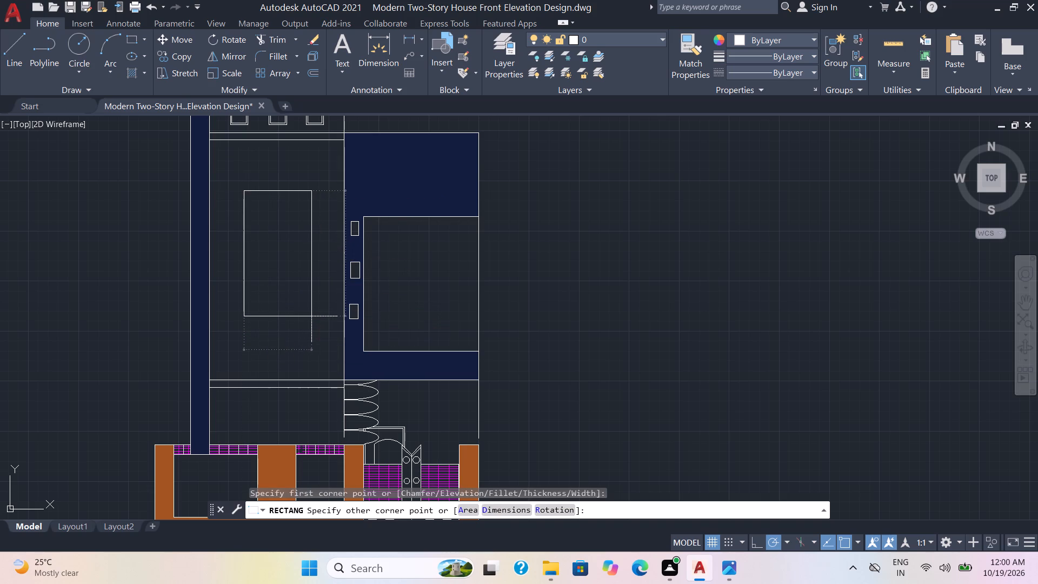
Start a selection window in the open area just below the tall panel's bottom band.
middle_click_drag(289, 426, 282, 395)
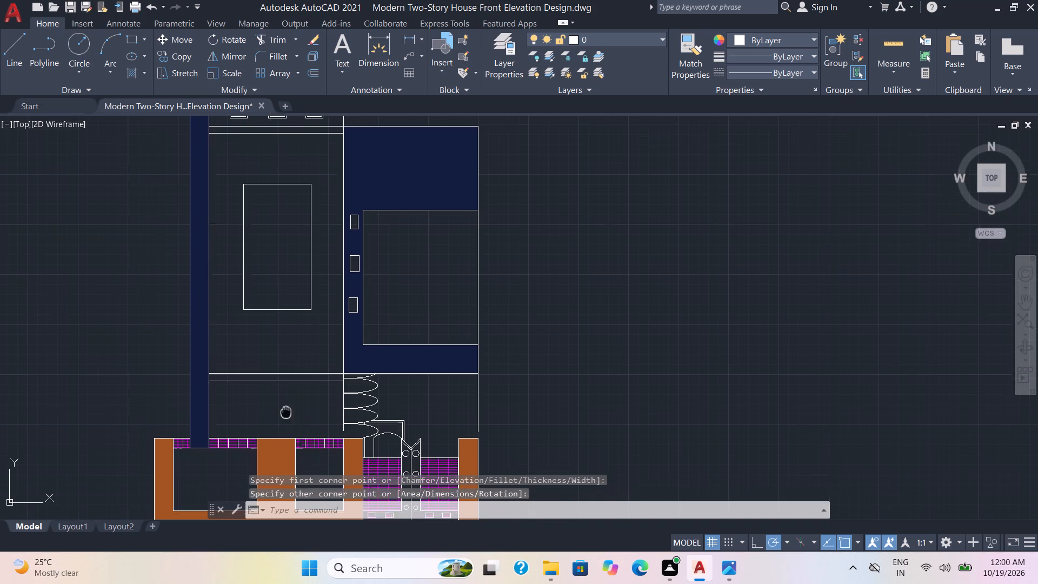
middle_click_drag(282, 395, 262, 270)
scroll(262, 269, "up", 2)
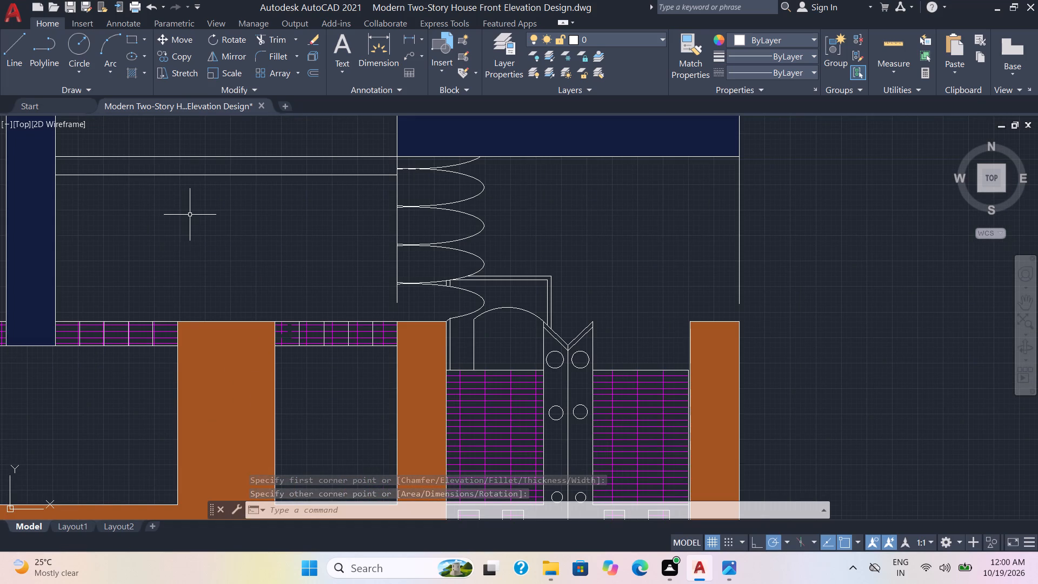
left_click(192, 208)
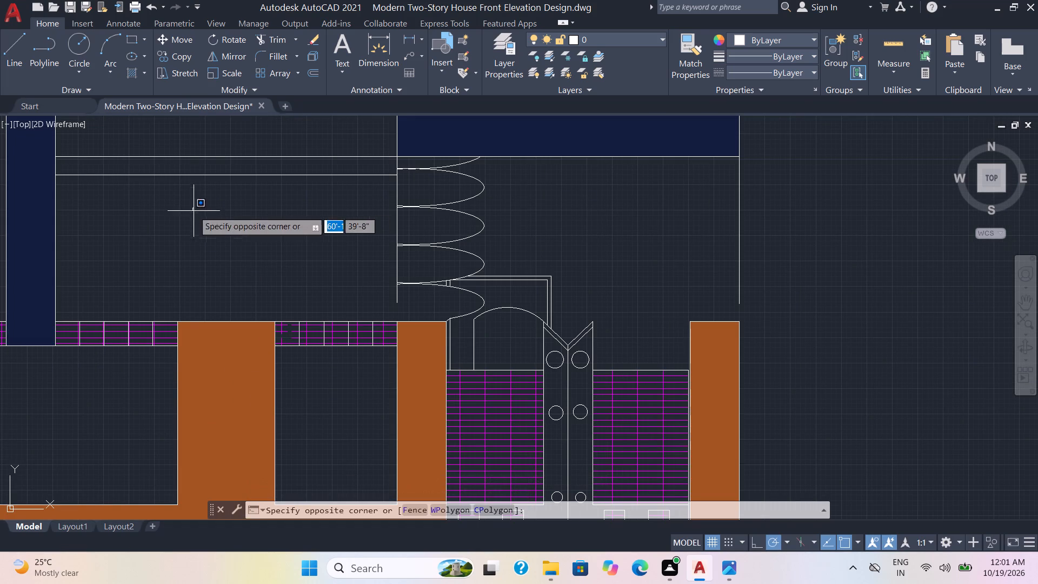
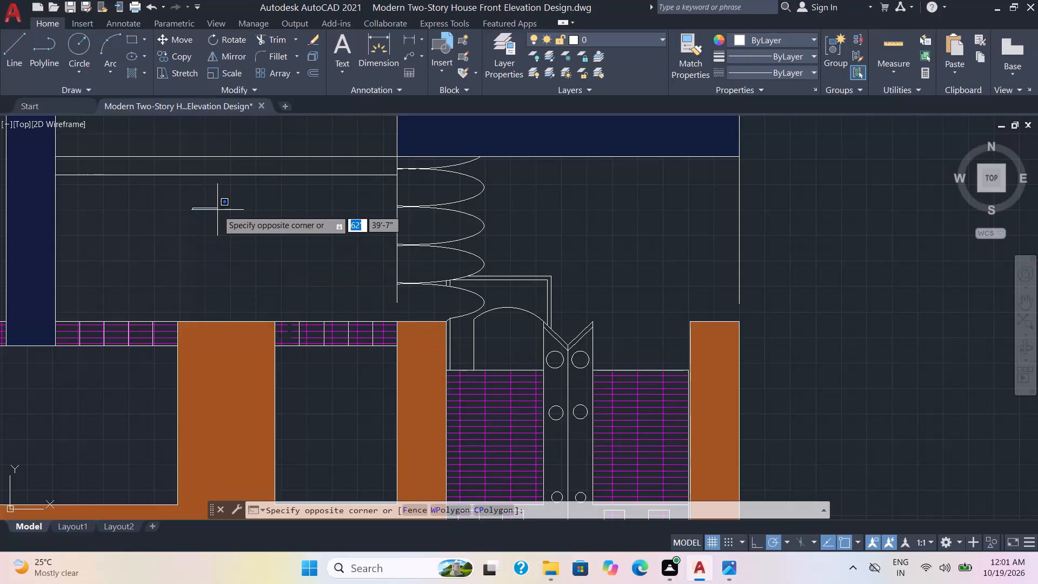
Draw a rectangle about 3'-11" wide and 4'-11" high below the tall panel's bottom band, its lower part overlapping the brown pier and tiled strip.
key("Escape")
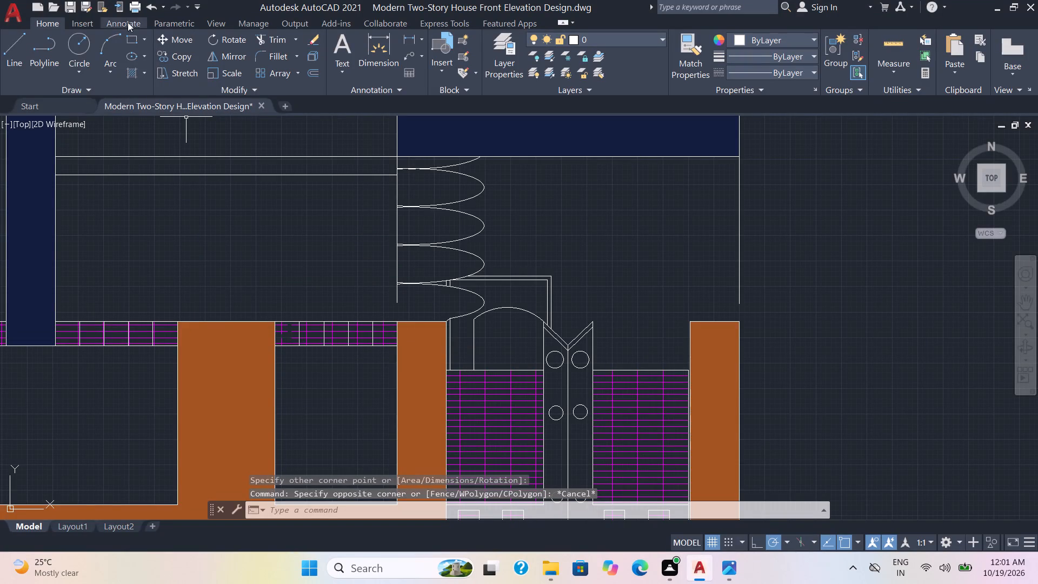
left_click(129, 39)
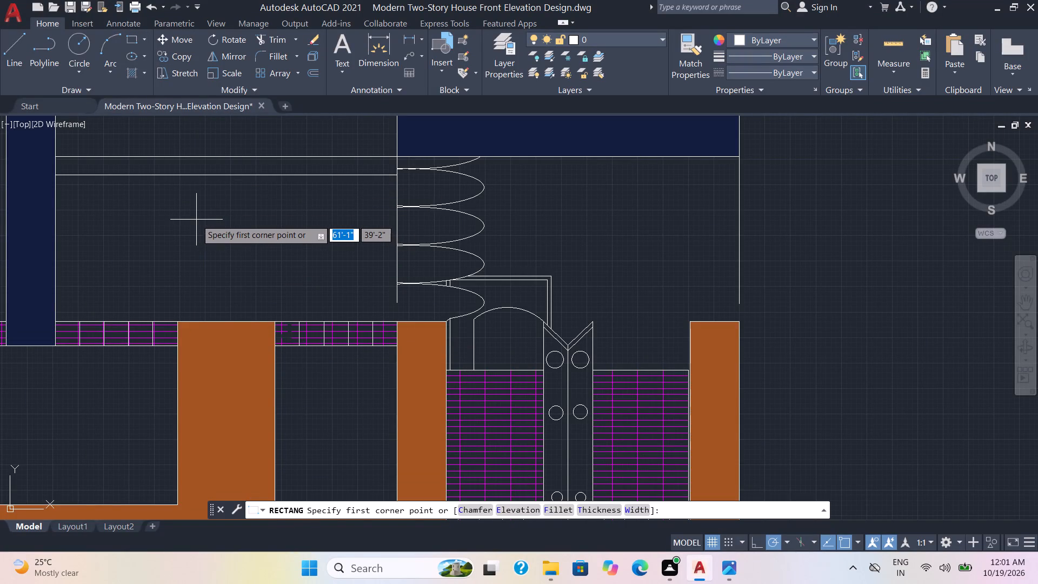
left_click(195, 219)
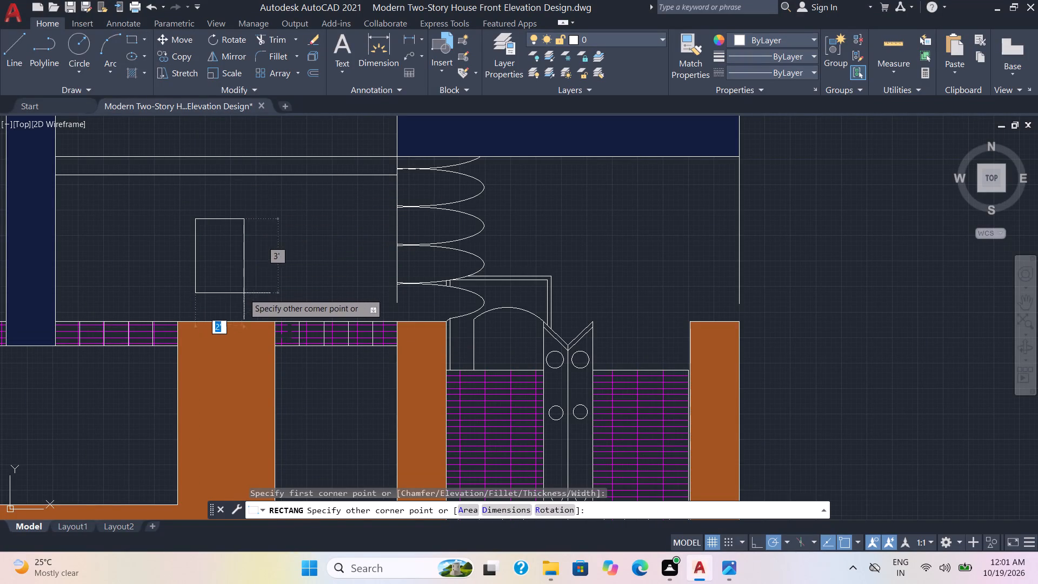
scroll(258, 309, "up", 2)
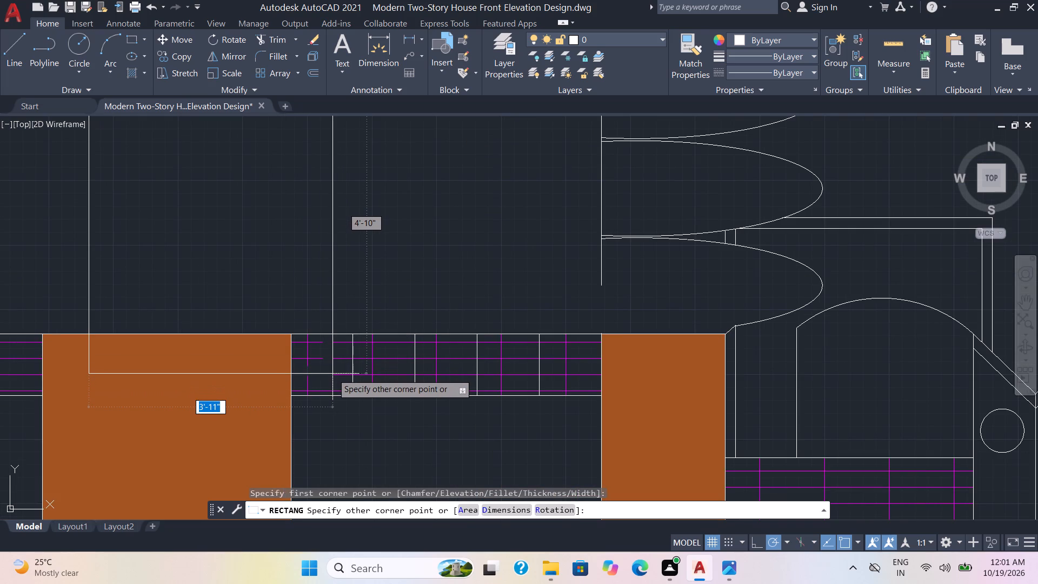
scroll(333, 375, "up", 3)
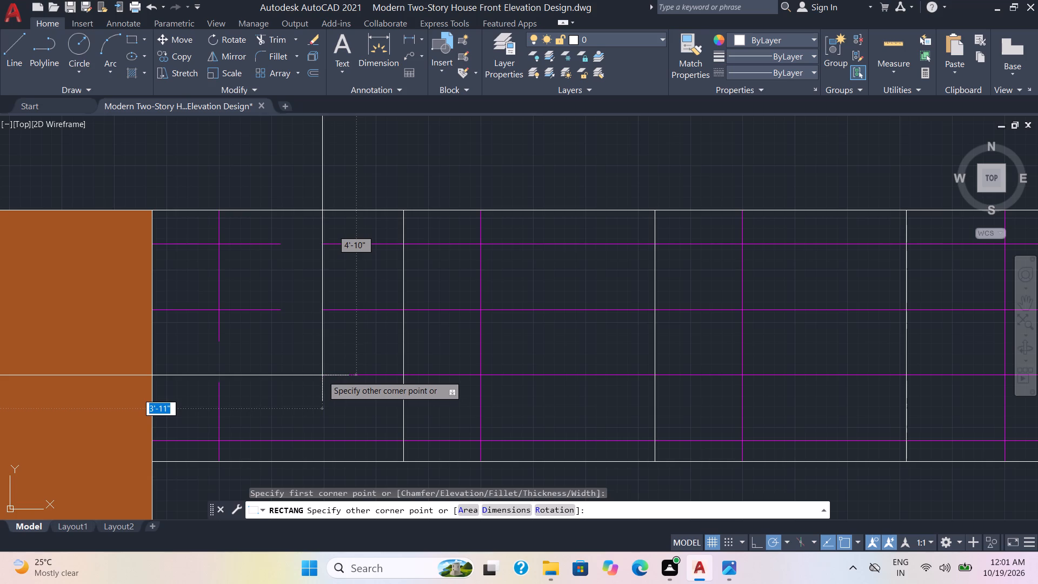
scroll(322, 376, "up", 2)
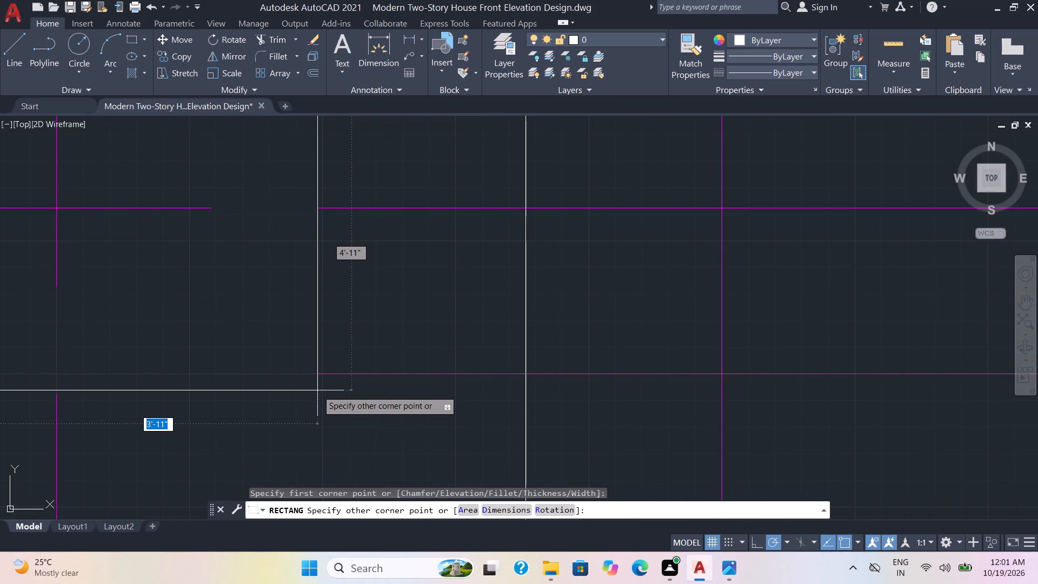
left_click(317, 393)
scroll(321, 382, "down", 5)
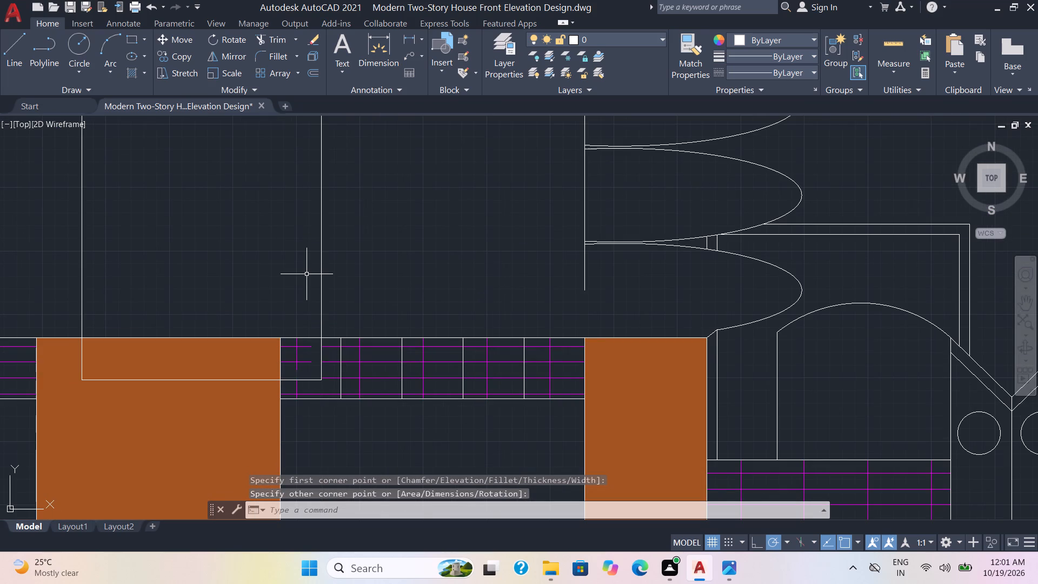
Offset the new lower rectangle and the tall panel's window rectangle 2" inward to form double-lined frames.
key("o")
key("Return")
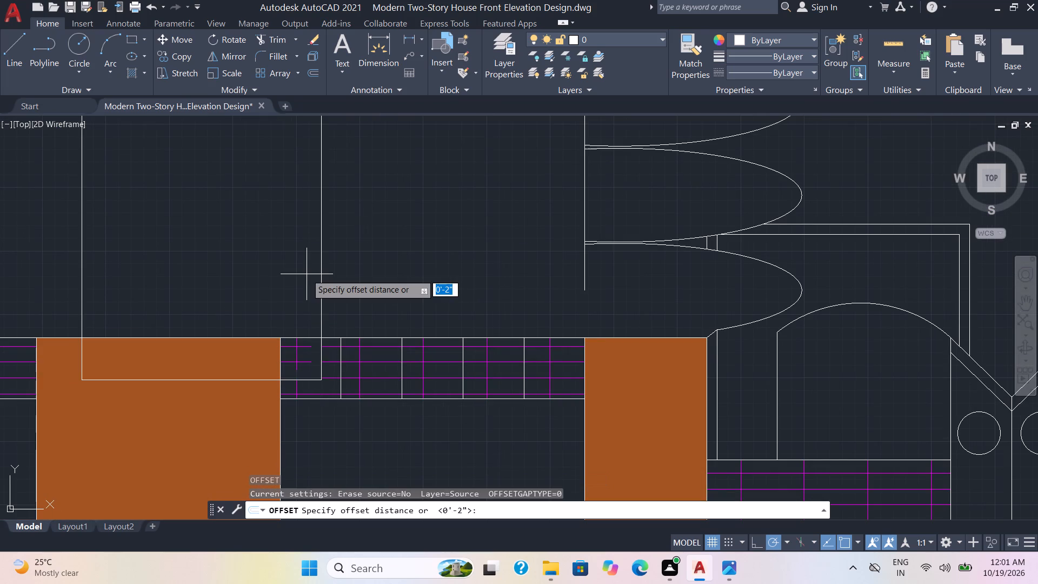
key("2")
key("Return")
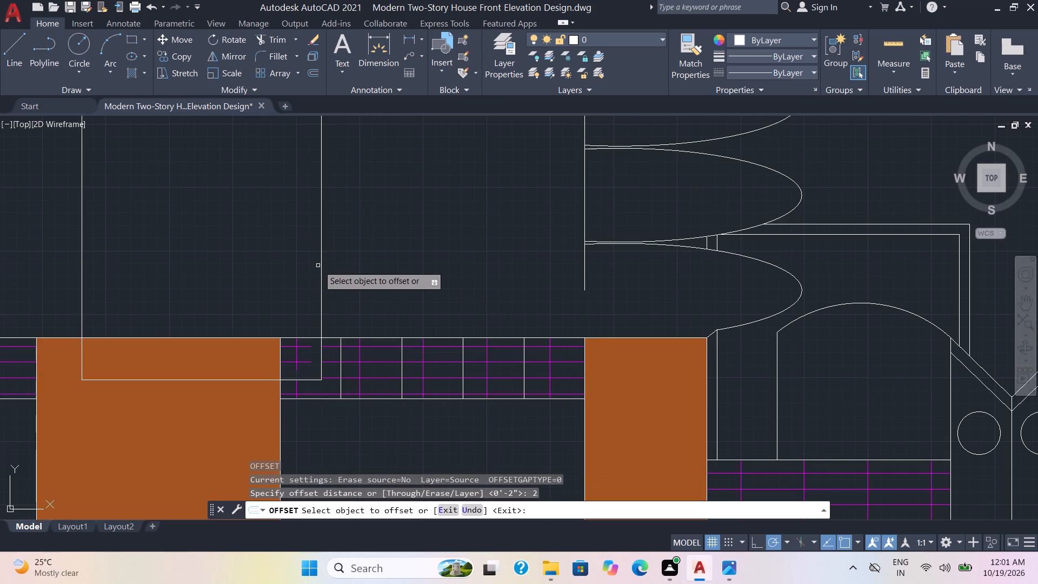
left_click(322, 260)
left_click(313, 264)
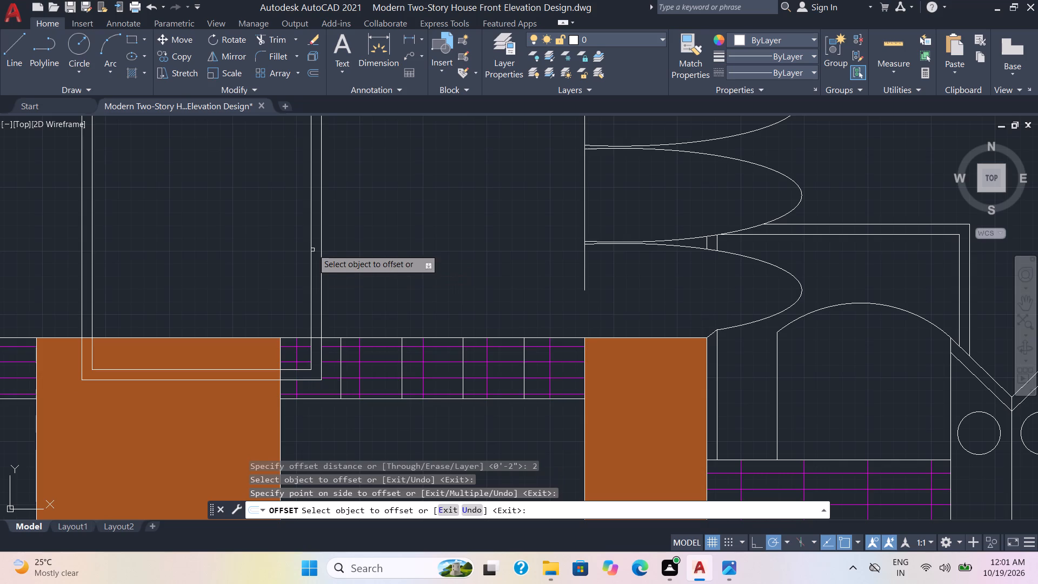
scroll(313, 230, "down", 2)
middle_click_drag(335, 204, 335, 424)
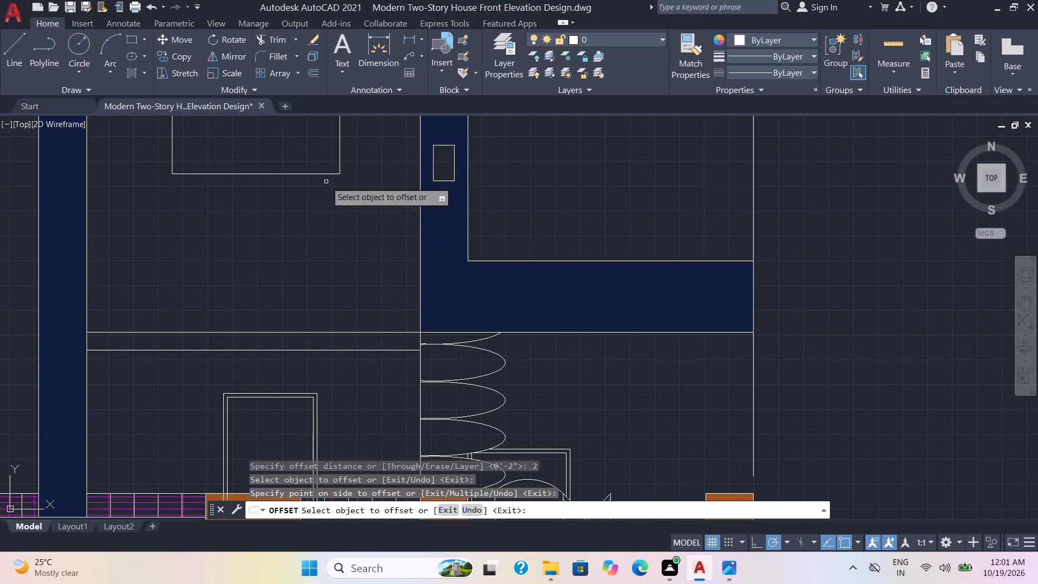
left_click(338, 142)
left_click(325, 146)
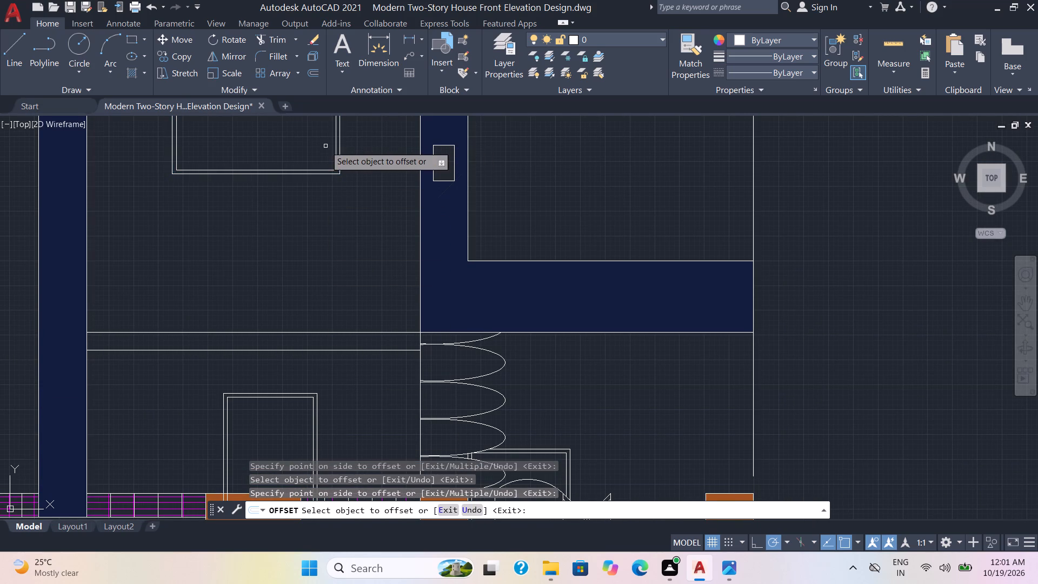
scroll(323, 253, "down", 1)
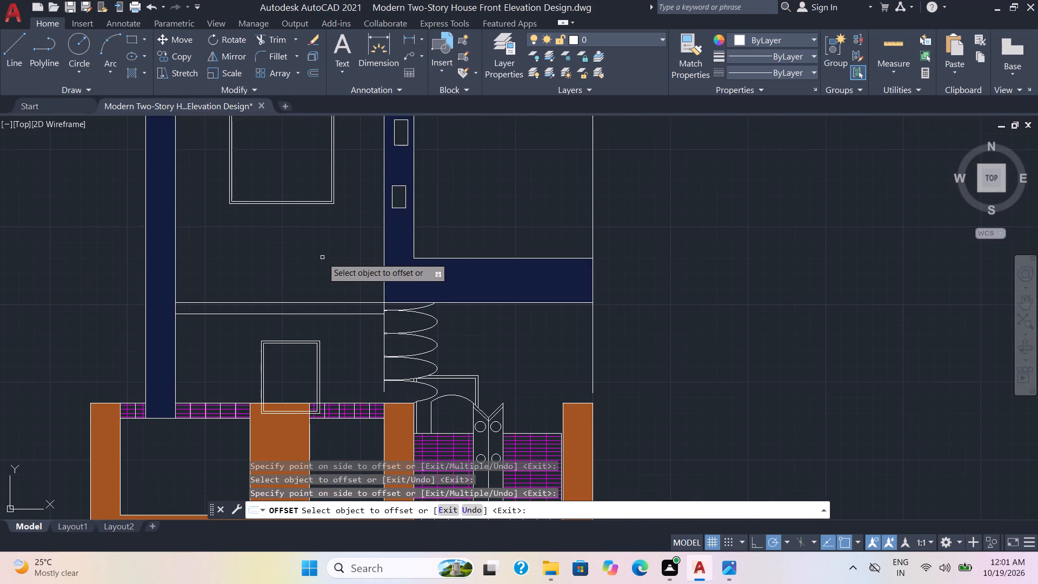
key("Escape")
Trim the lower frame's outer bottom edge where it crosses the brown pier, undoing any unwanted trim.
type("TR")
key("Return")
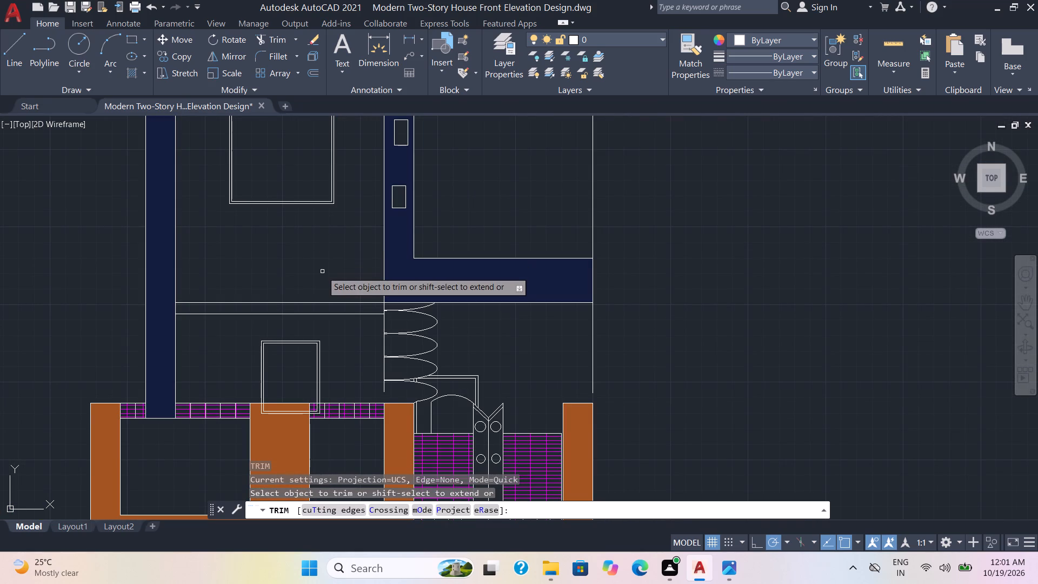
scroll(325, 336, "up", 2)
middle_click_drag(325, 341, 326, 300)
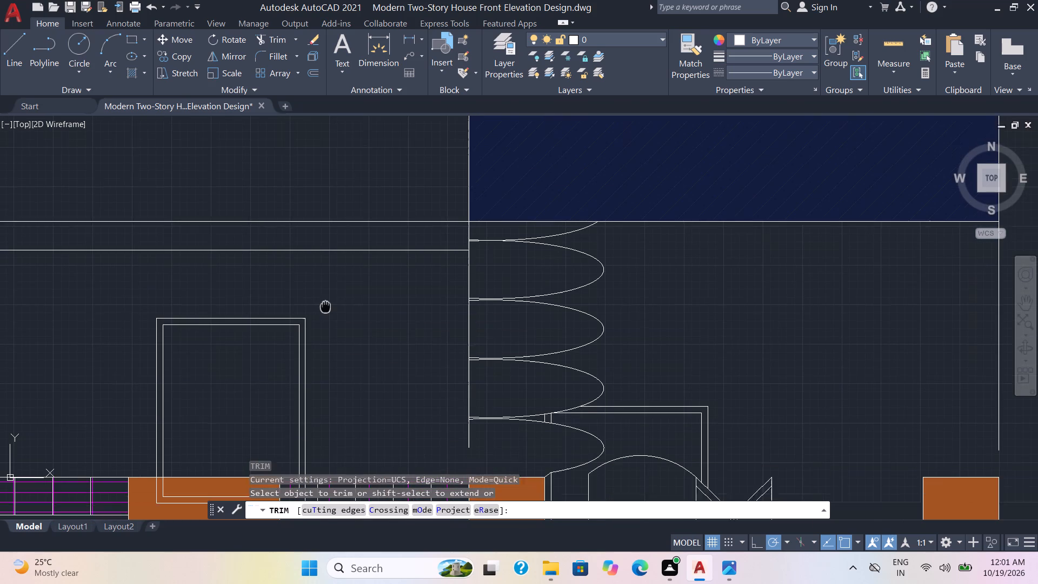
middle_click_drag(326, 300, 353, 148)
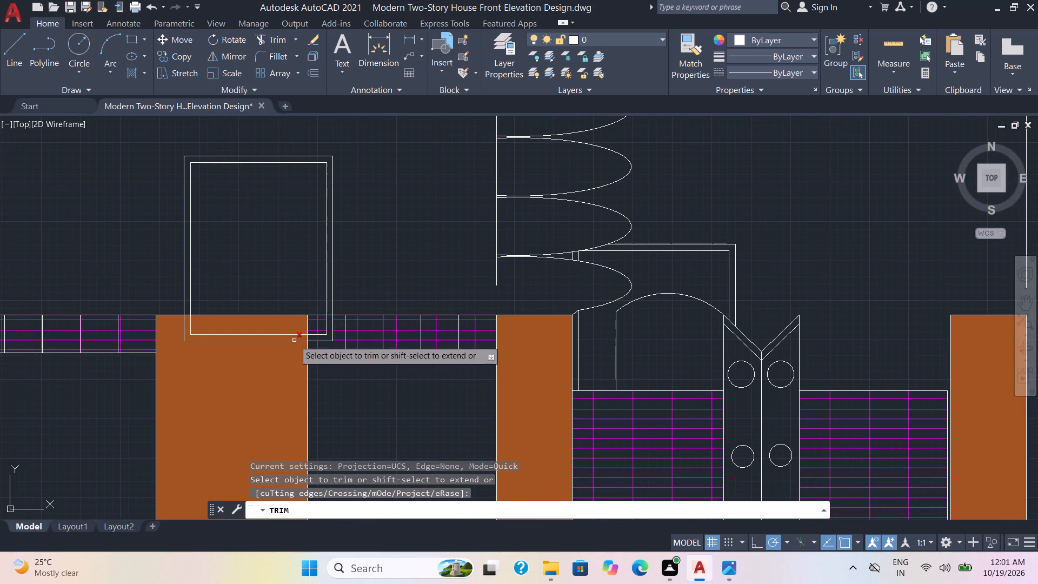
left_click(294, 341)
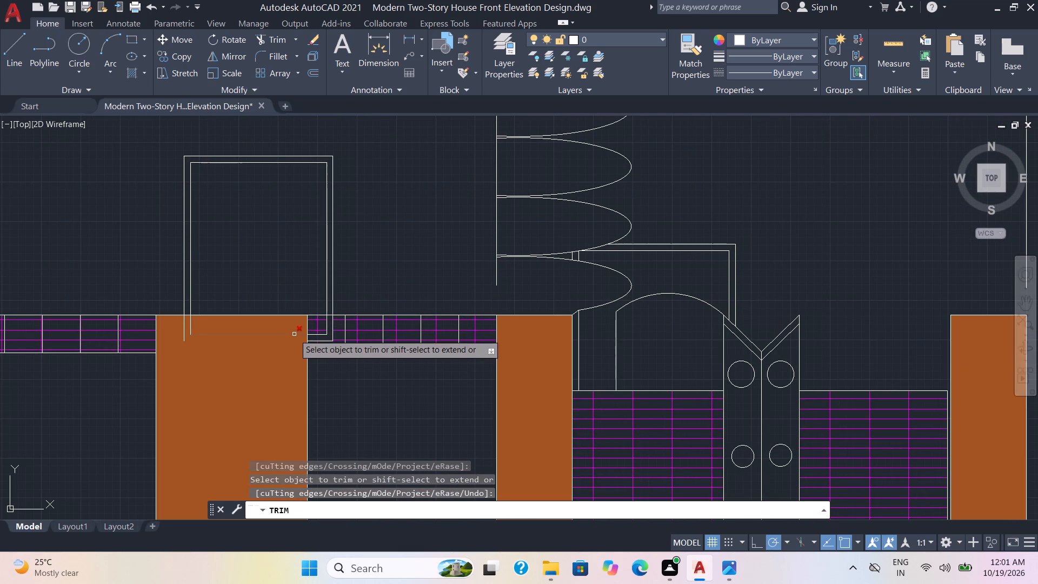
left_click(294, 332)
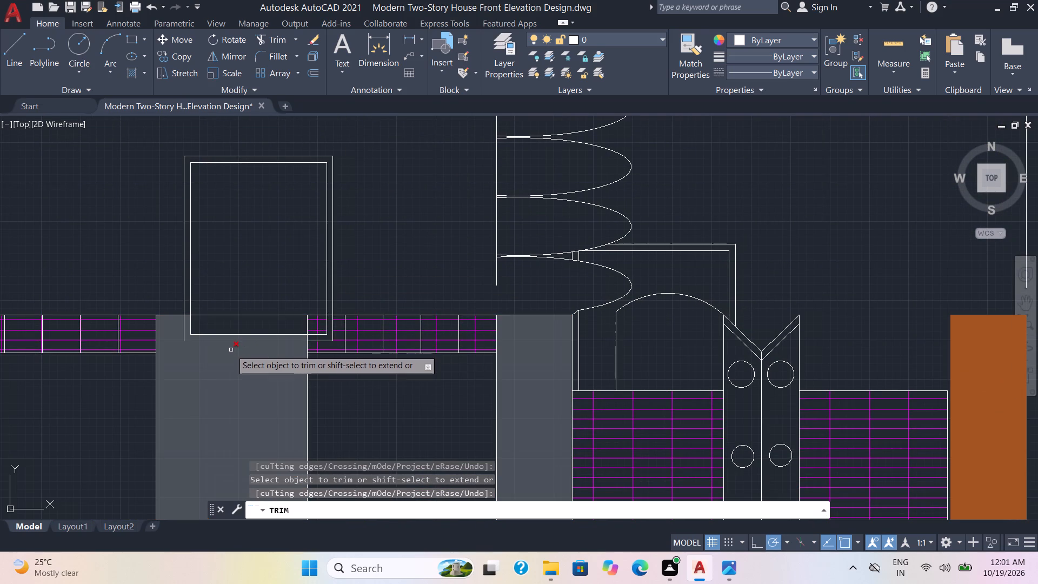
key("ctrl+z")
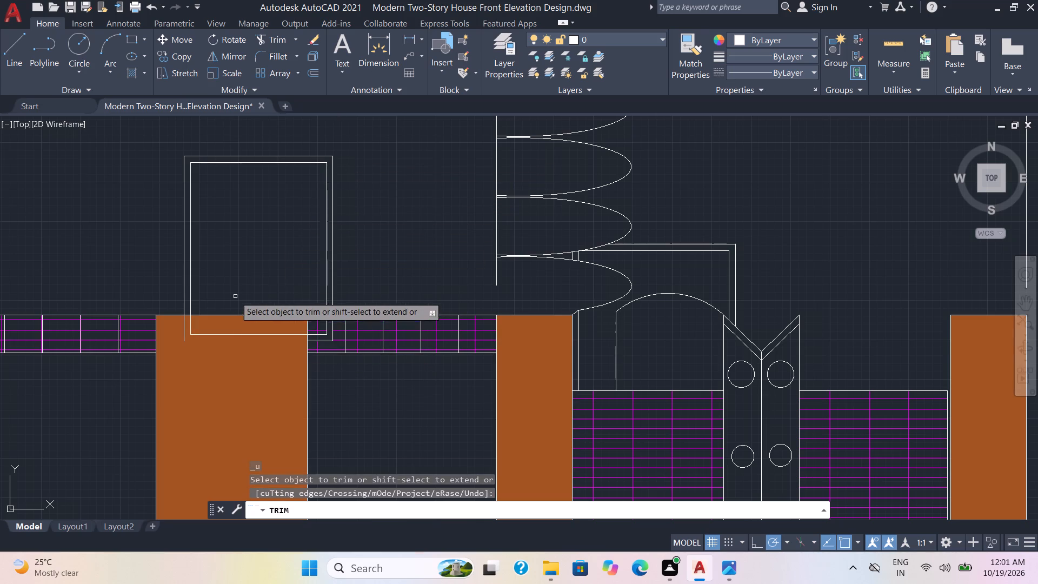
Trim the lower frame's two left side edges and inner bottom edge where they overlap the brown pier.
scroll(218, 316, "up", 2)
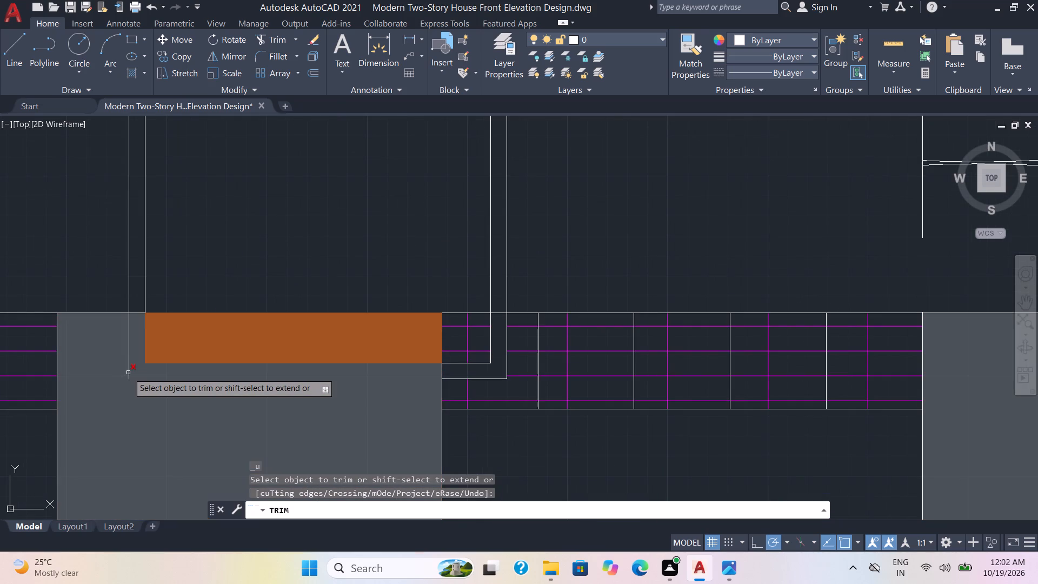
scroll(128, 353, "up", 3)
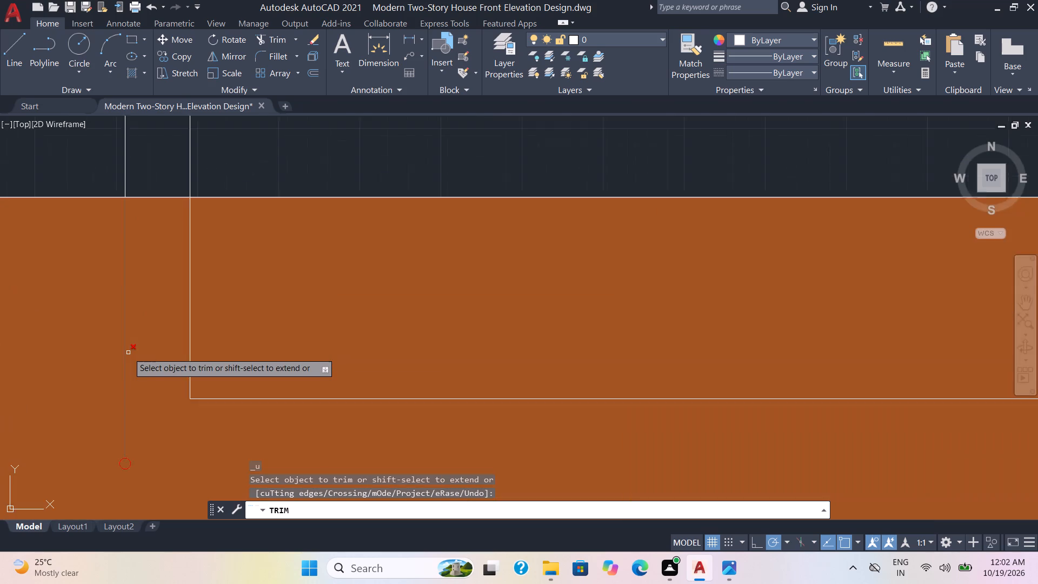
scroll(128, 353, "up", 2)
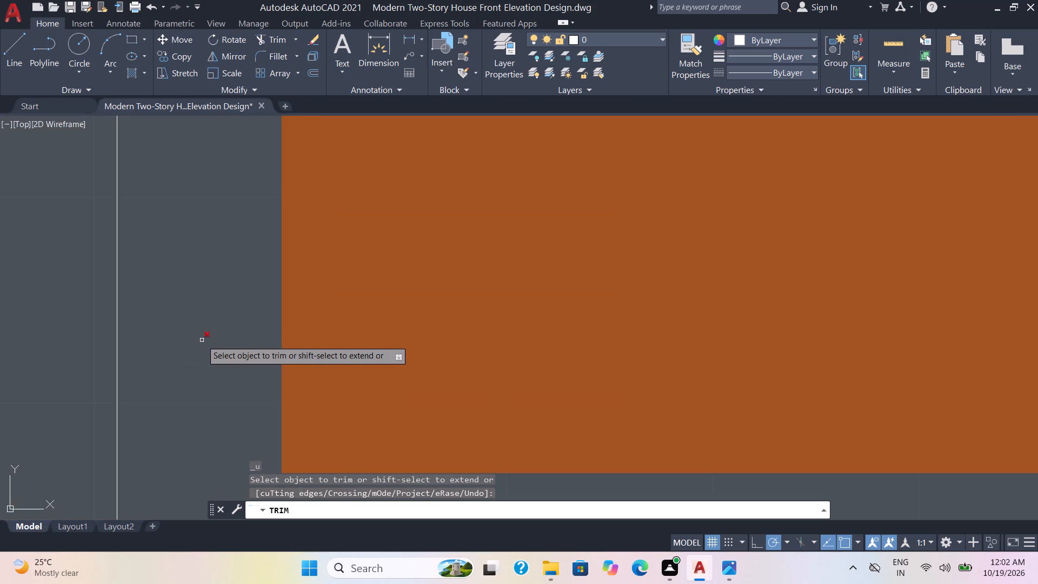
scroll(202, 340, "down", 4)
scroll(190, 333, "up", 3)
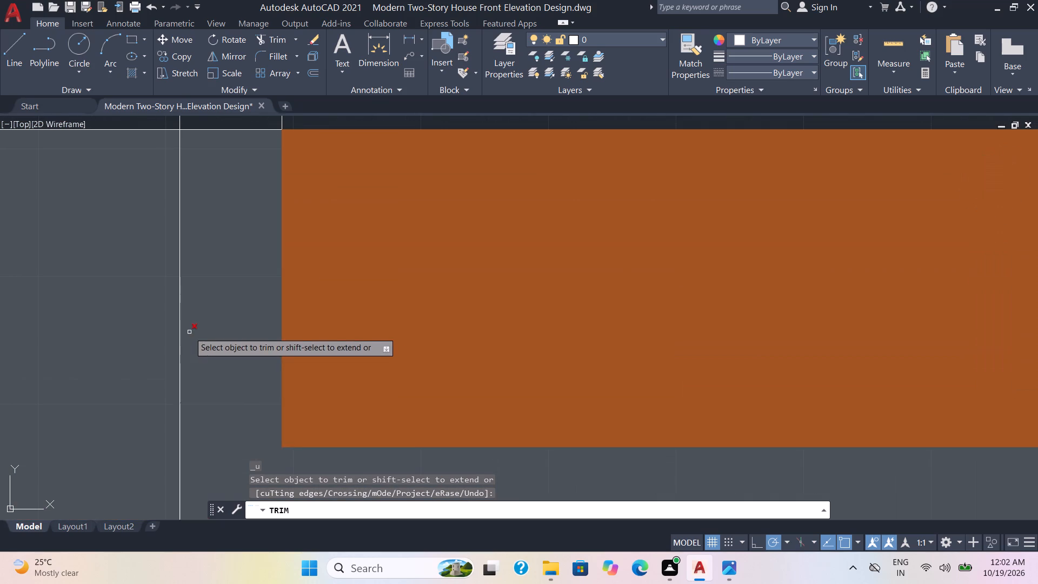
scroll(259, 318, "up", 2)
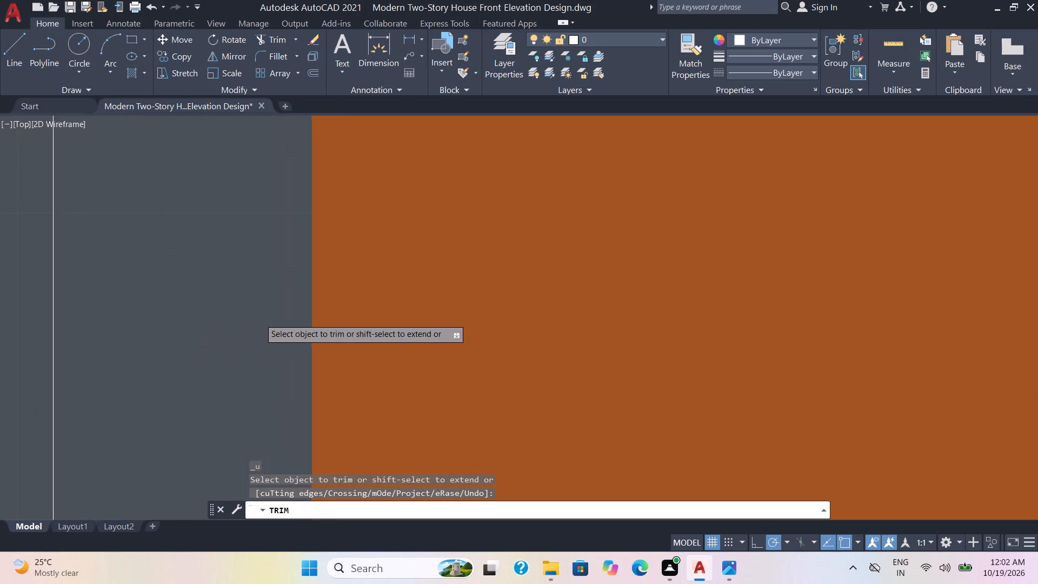
scroll(259, 318, "up", 1)
scroll(63, 329, "down", 6)
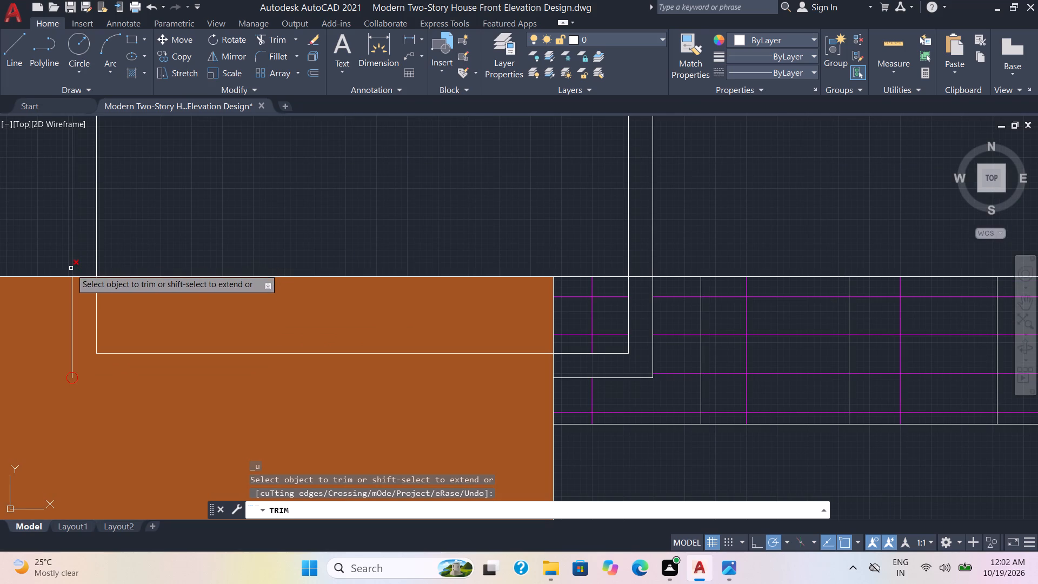
scroll(72, 324, "up", 1)
left_click(70, 325)
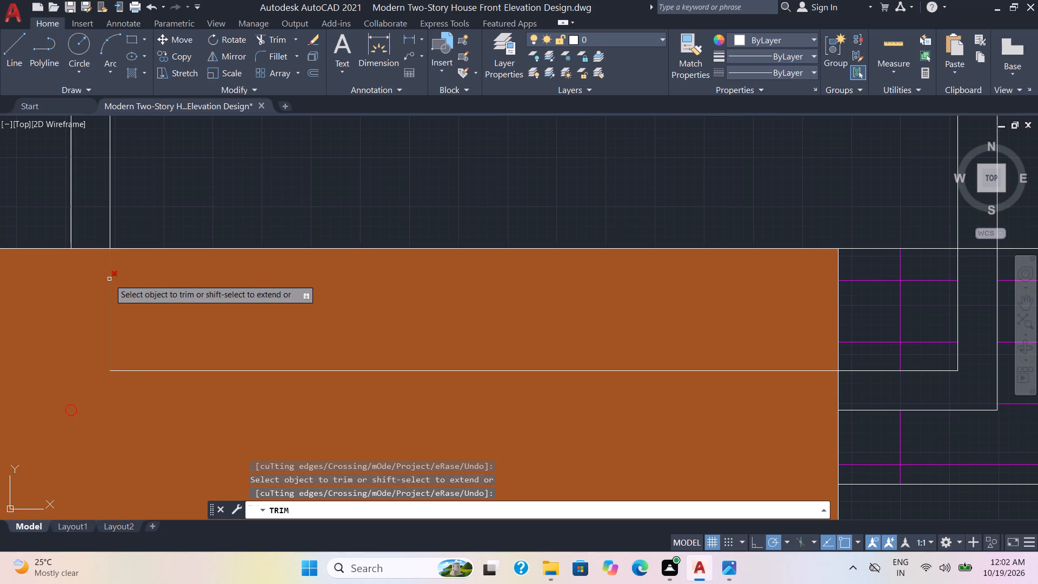
left_click(109, 279)
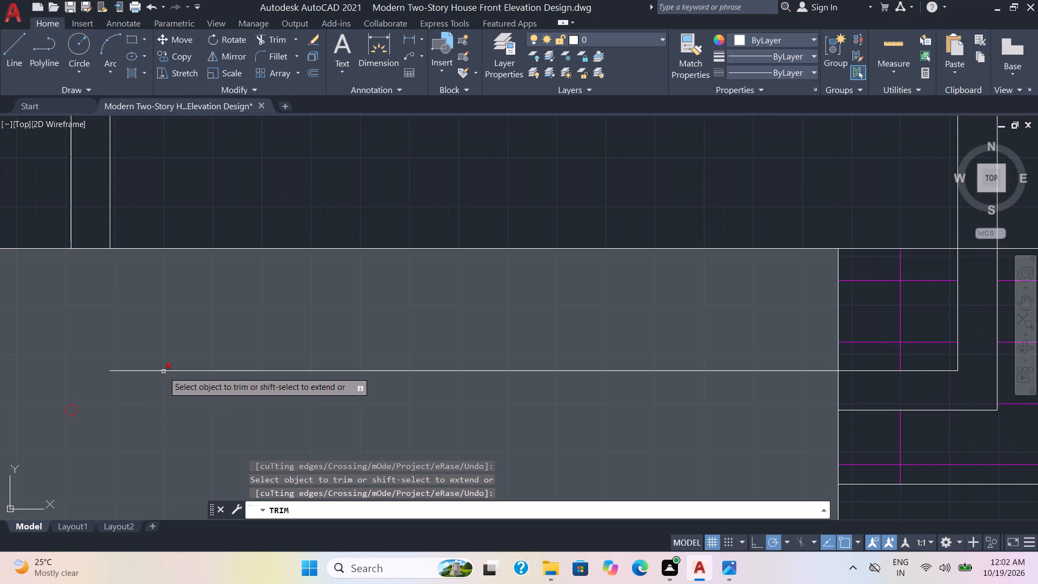
left_click(163, 371)
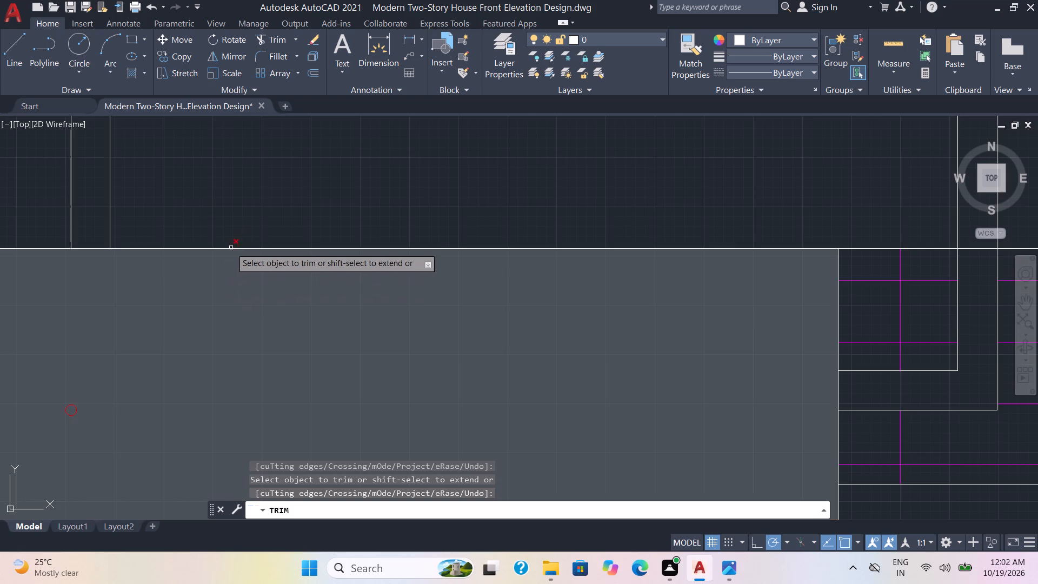
scroll(237, 227, "down", 2)
key("Escape")
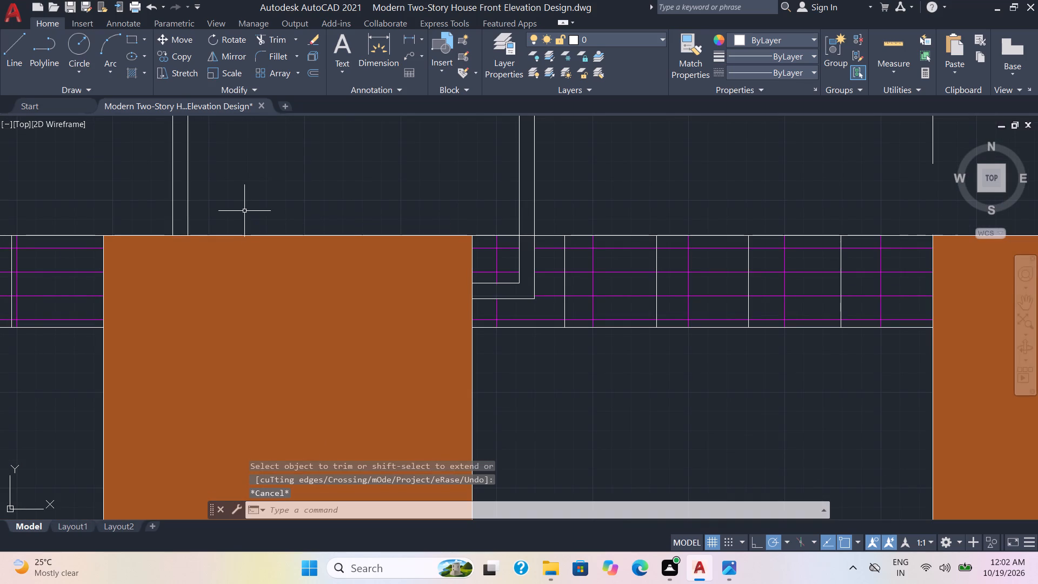
Draw a horizontal line across the tall panel's window near mid-height, extending past both sides of the frame.
scroll(249, 208, "down", 1)
middle_click_drag(249, 208, 214, 402)
scroll(249, 208, "down", 1)
scroll(237, 329, "down", 1)
middle_click_drag(261, 150, 254, 399)
scroll(261, 150, "down", 1)
scroll(253, 351, "up", 2)
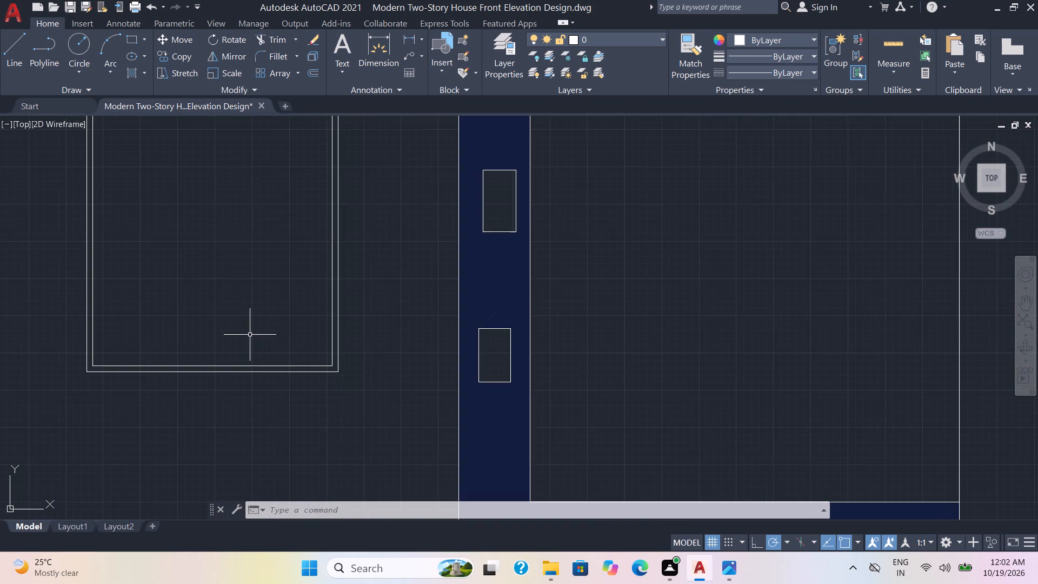
scroll(250, 335, "up", 1)
scroll(250, 335, "down", 2)
middle_click_drag(249, 330, 249, 329)
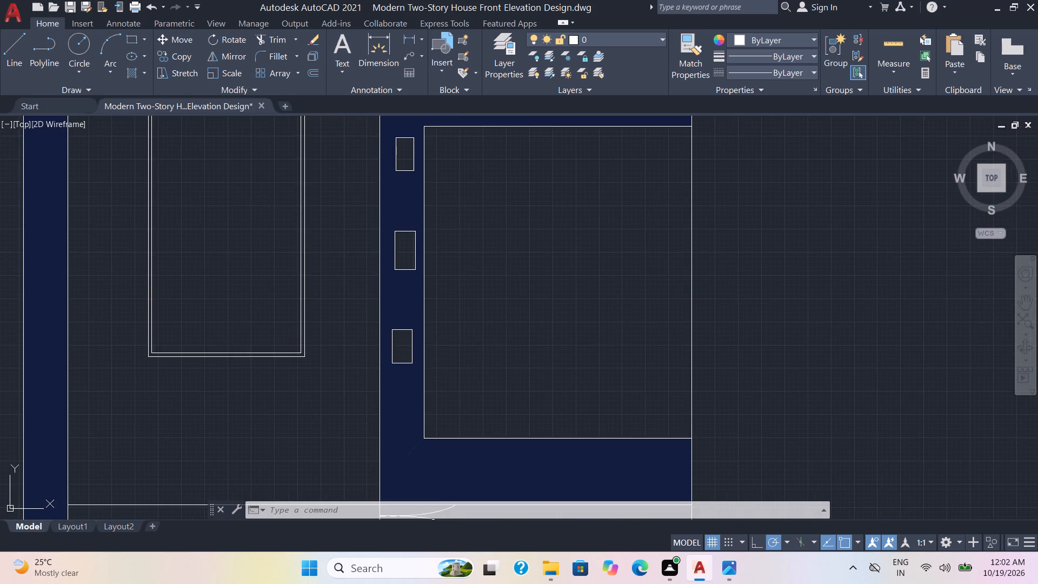
middle_click_drag(249, 329, 256, 425)
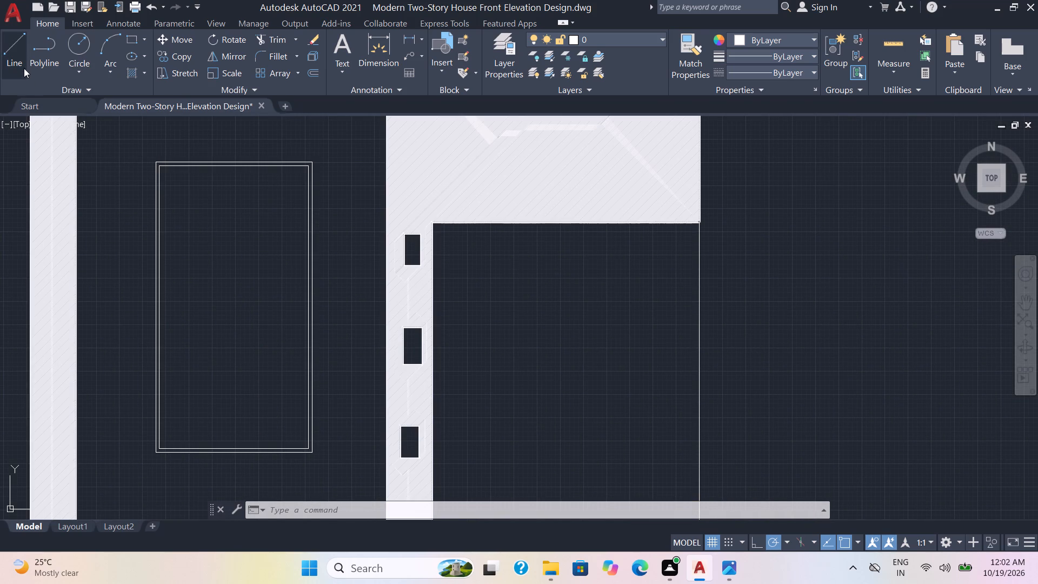
left_click(15, 41)
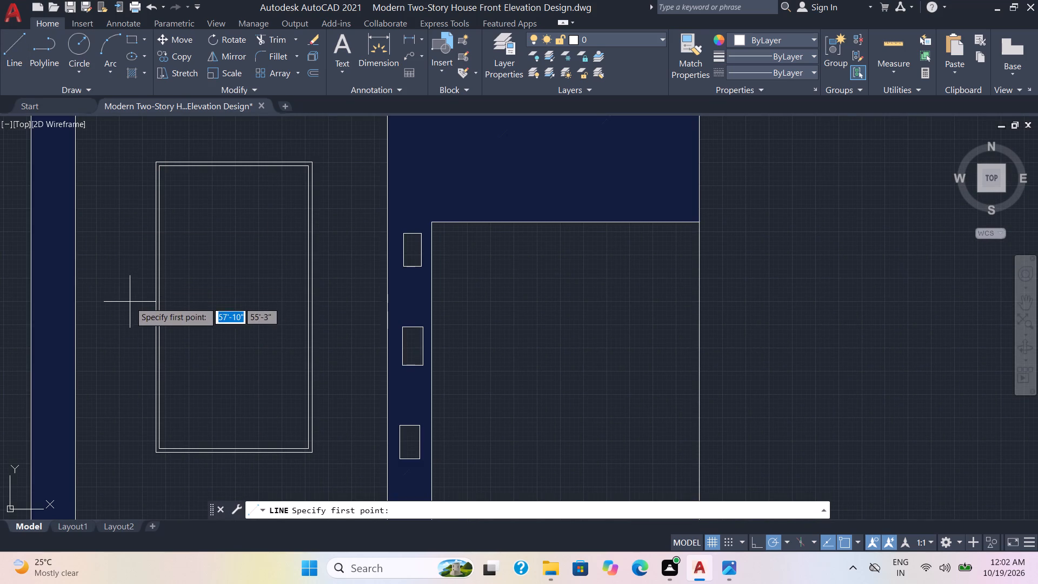
left_click(117, 304)
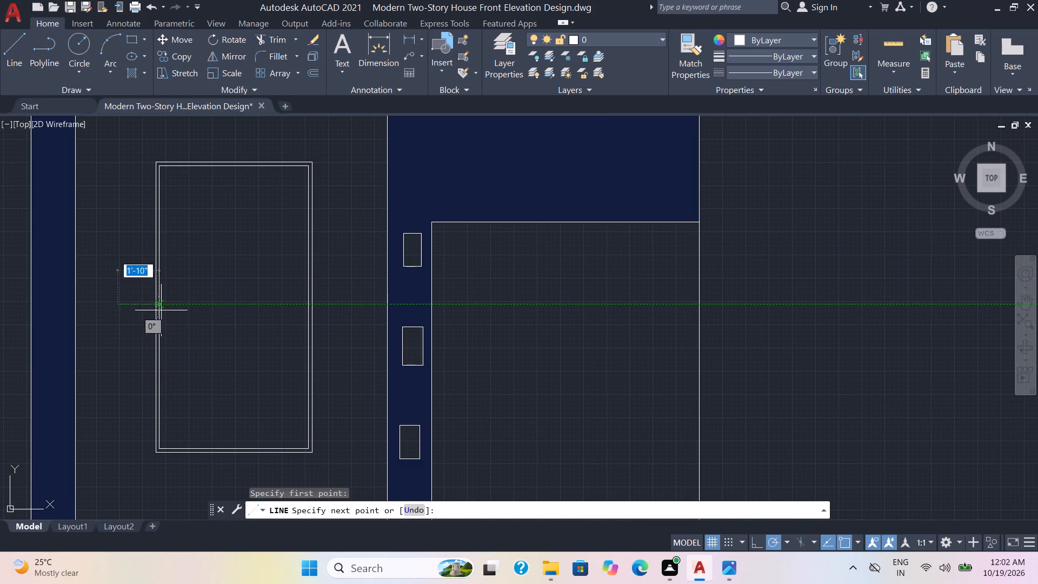
left_click(339, 301)
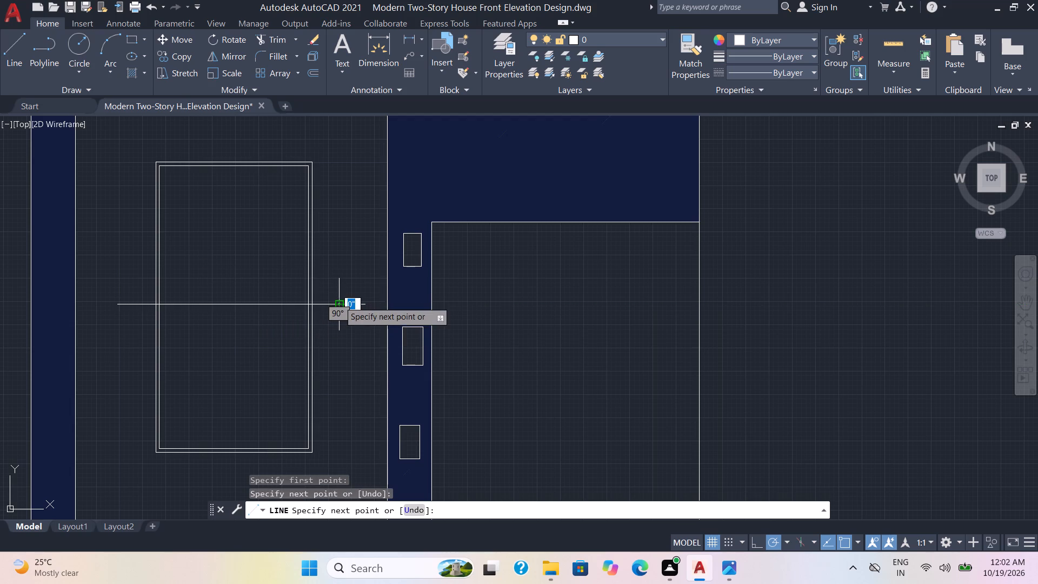
Draw a vertical line about 19' long through the middle of the tall panel's window, extending past its top and bottom frame edges.
key("Escape")
key("space")
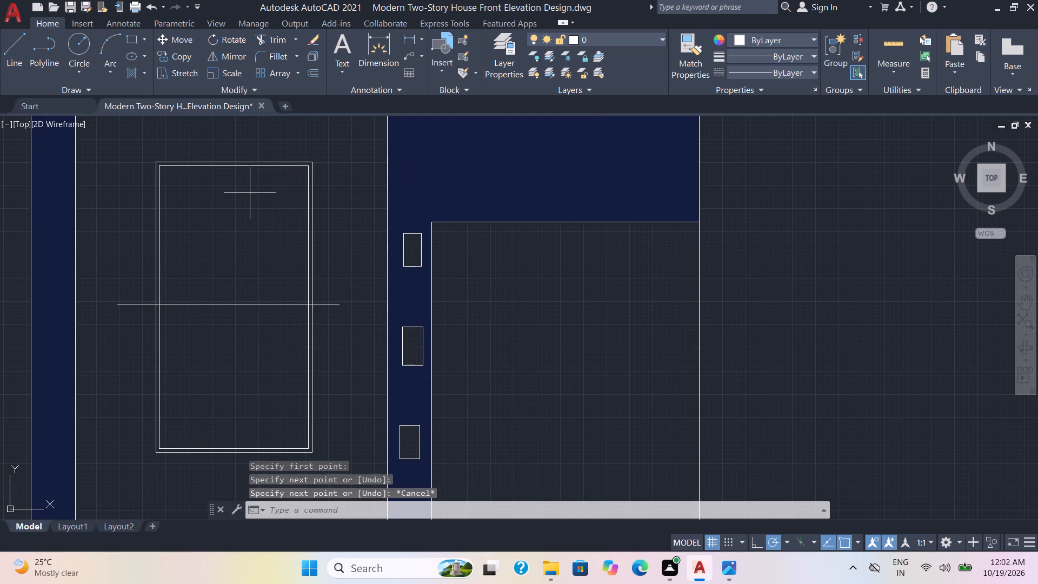
scroll(249, 219, "down", 2)
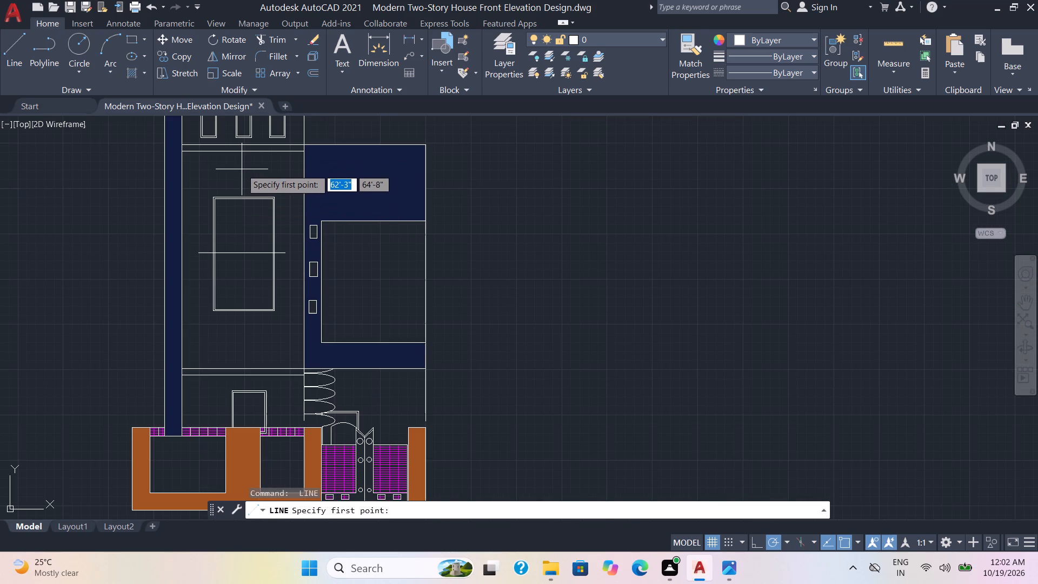
left_click(242, 171)
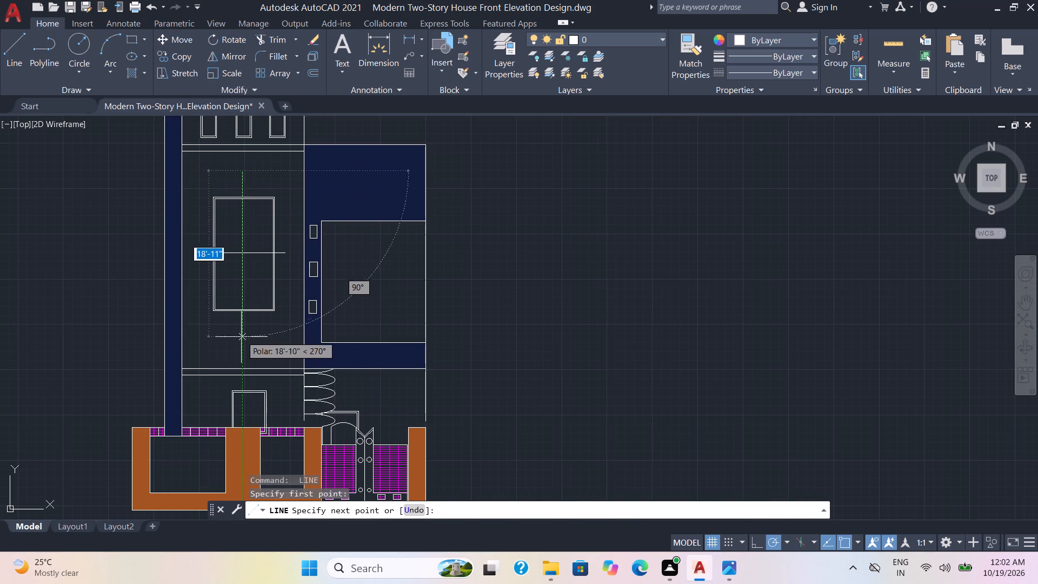
left_click(241, 341)
key("Escape")
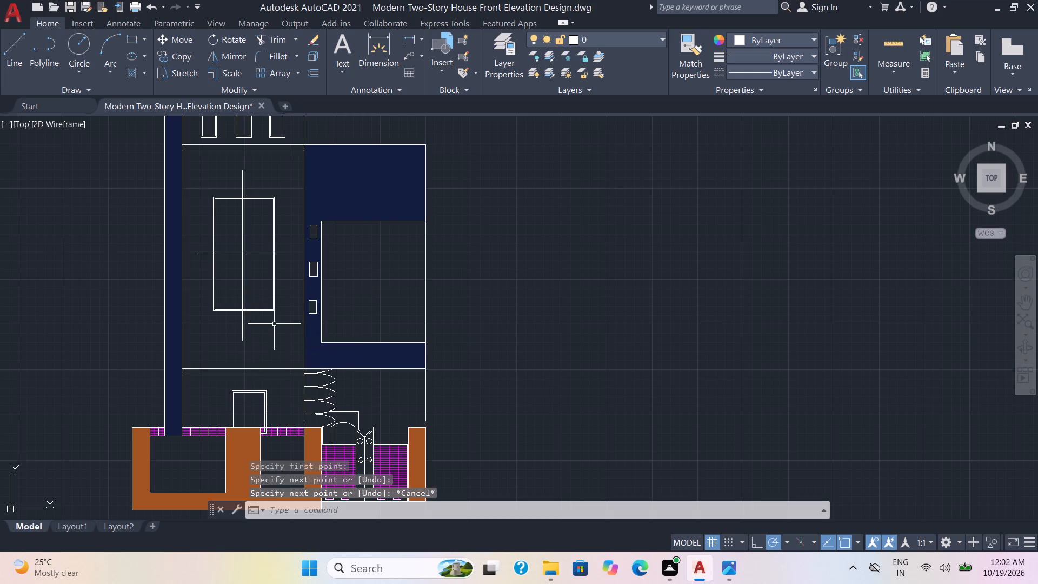
Trim the vertical divider's lower end back to the inner bottom edge of the tall window's frame.
type("TR")
key("Return")
scroll(274, 324, "up", 2)
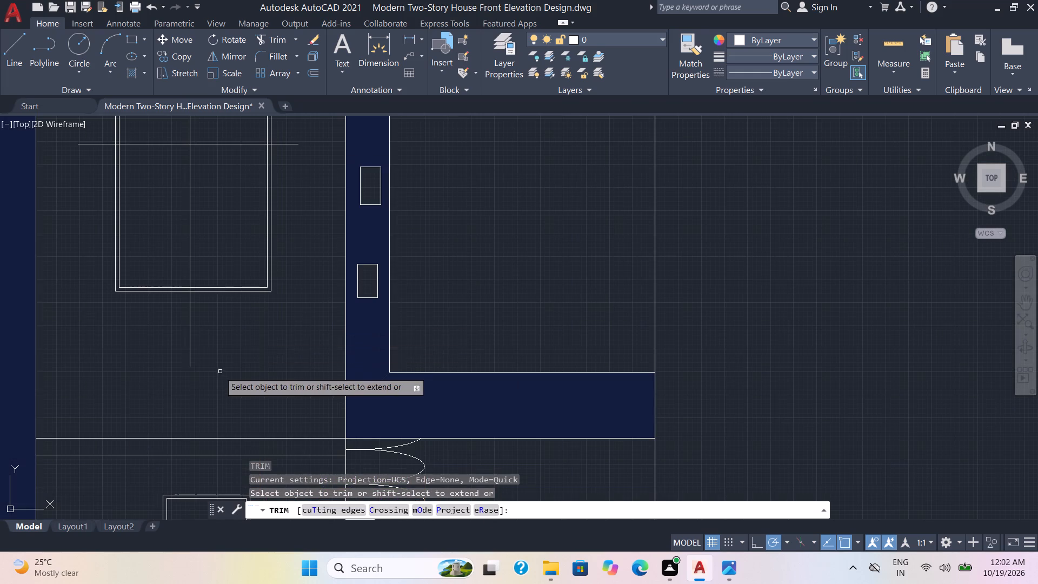
left_click(190, 338)
scroll(188, 332, "up", 3)
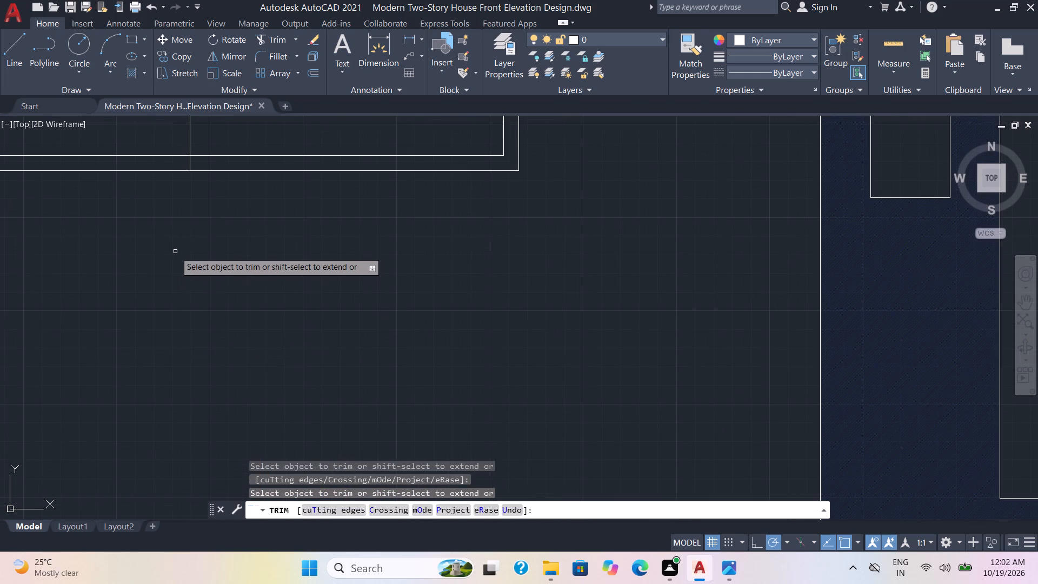
left_click(190, 163)
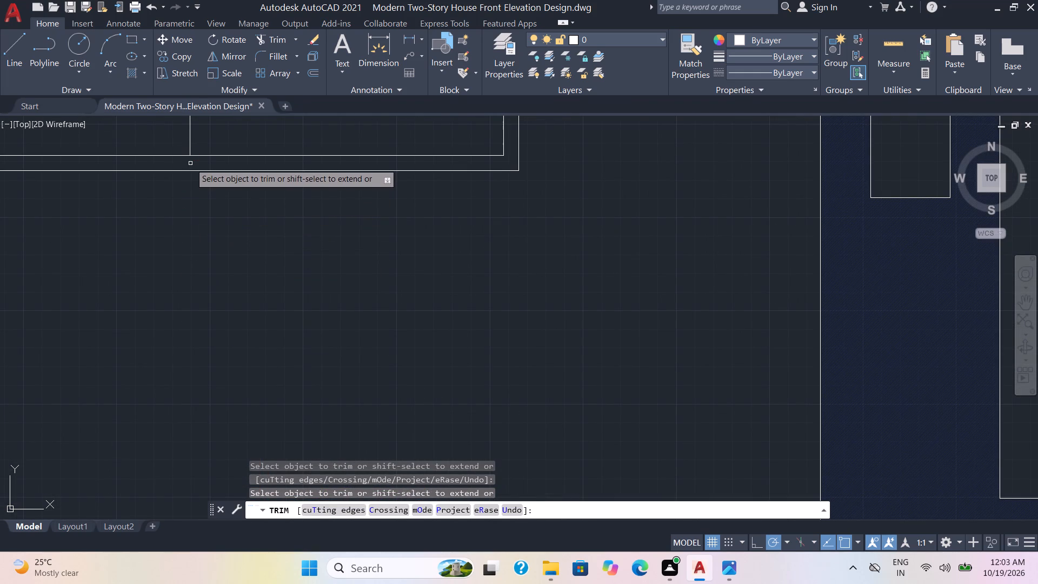
Trim both ends of the horizontal divider back to the inner side edges of the tall window's frame.
scroll(222, 242, "down", 2)
scroll(257, 179, "down", 1)
middle_click_drag(257, 178, 269, 270)
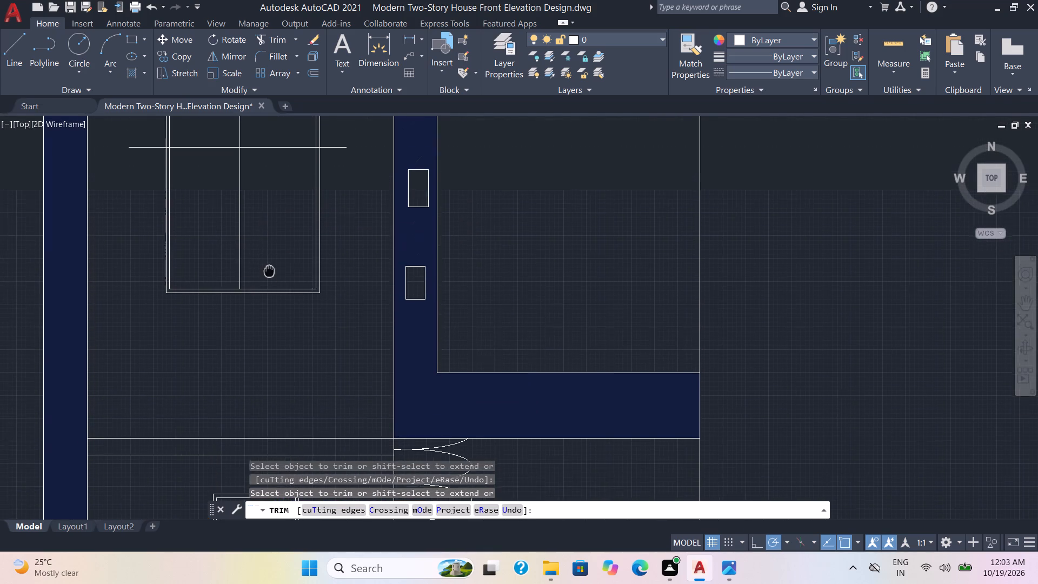
middle_click_drag(269, 270, 268, 289)
left_click(337, 165)
scroll(337, 165, "up", 1)
middle_click_drag(333, 168, 353, 341)
scroll(353, 340, "up", 2)
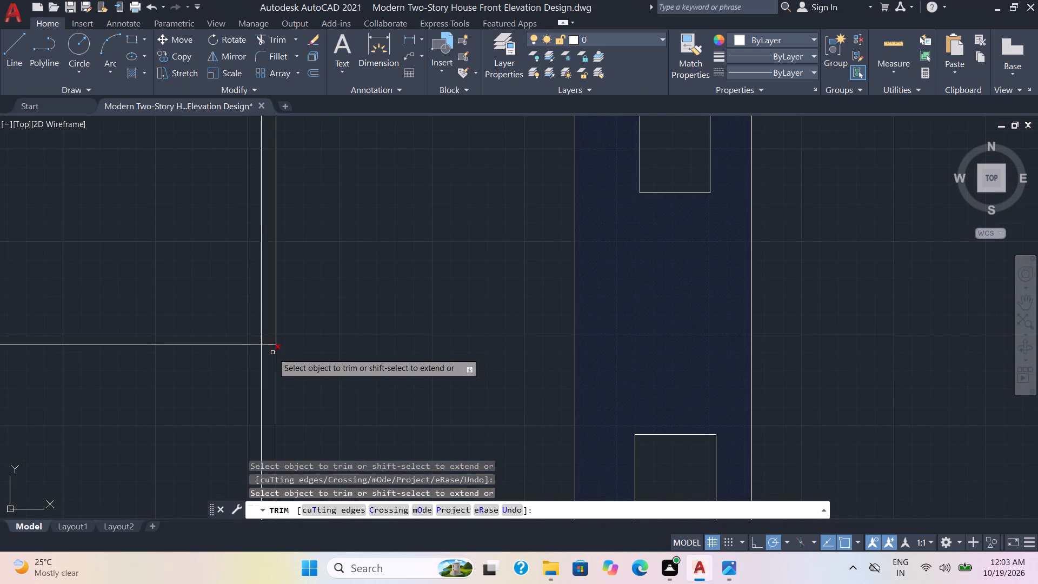
left_click(266, 343)
middle_click(182, 303)
scroll(182, 303, "down", 1)
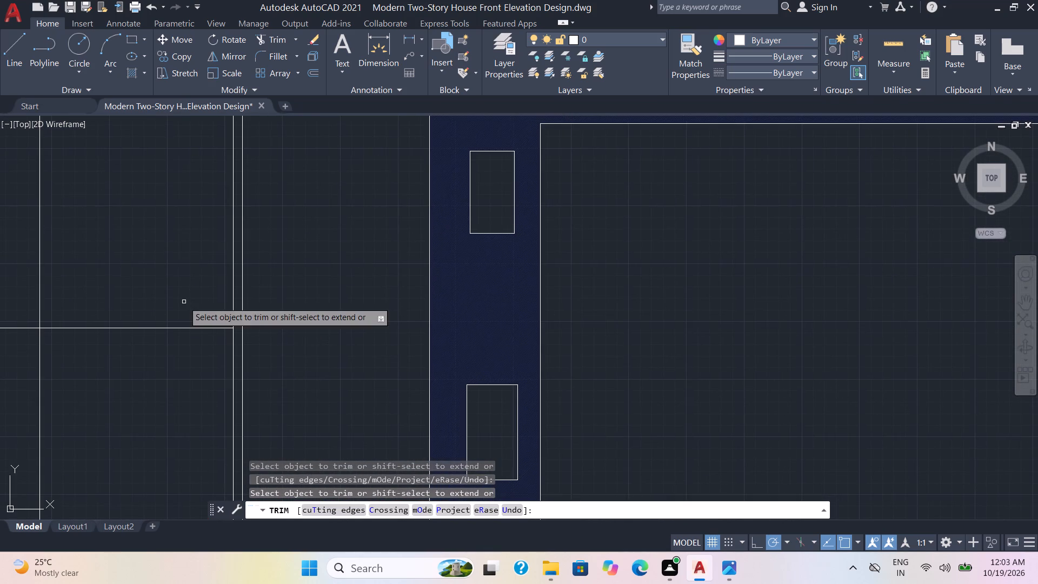
middle_click_drag(184, 302, 346, 277)
scroll(184, 302, "down", 1)
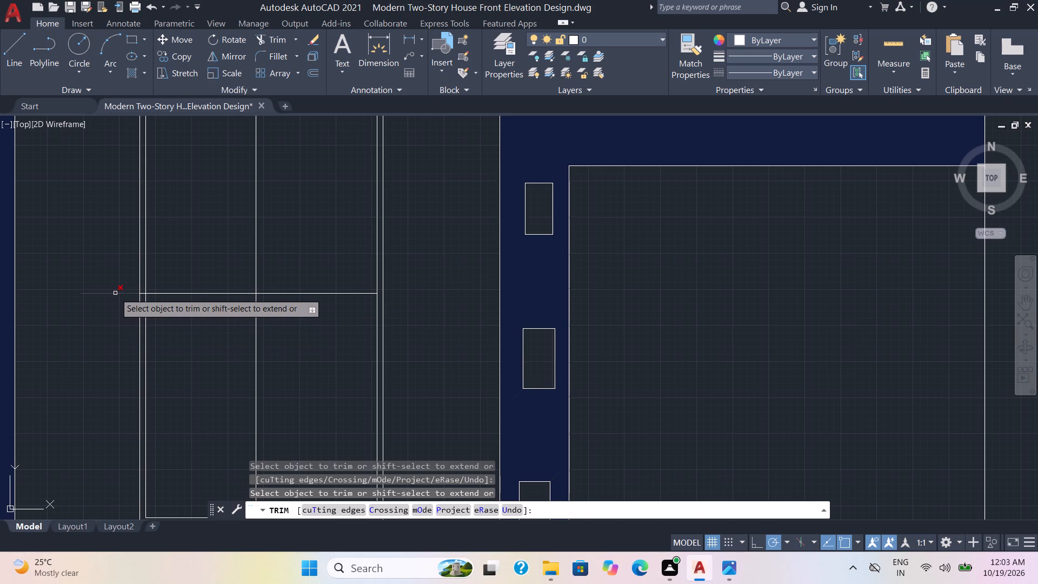
left_click(115, 293)
scroll(116, 293, "up", 3)
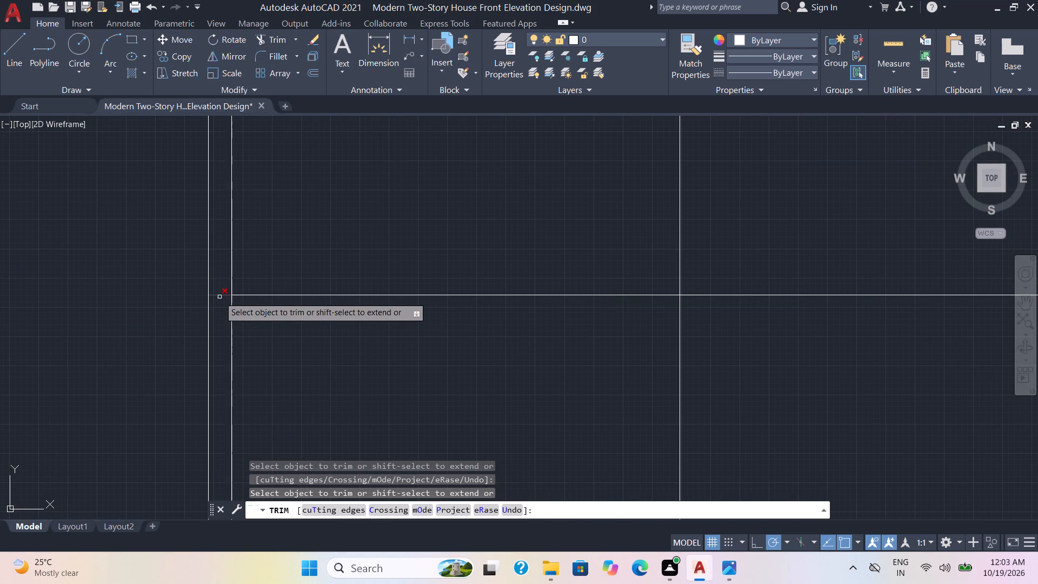
left_click(219, 296)
Trim the vertical divider's upper end back to the inner top edge of the tall window's frame.
scroll(238, 271, "down", 3)
scroll(390, 198, "down", 1)
middle_click_drag(390, 199, 392, 222)
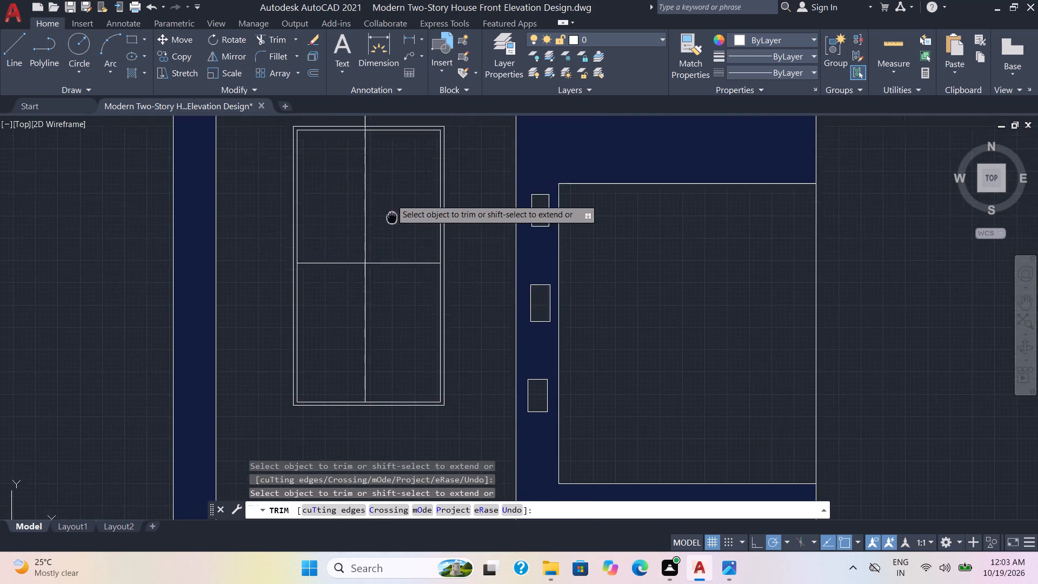
middle_click_drag(392, 222, 376, 299)
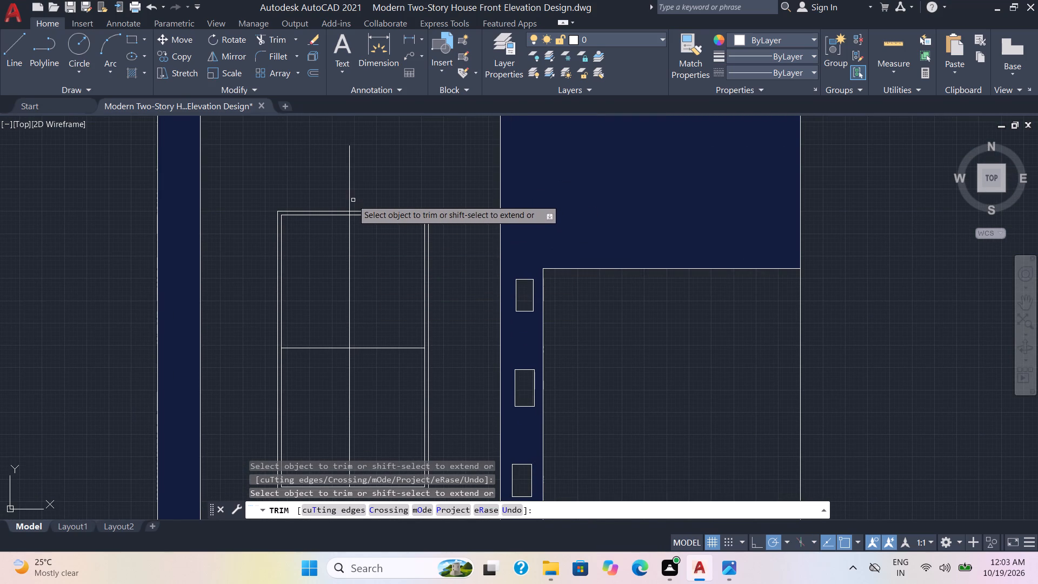
left_click(350, 196)
scroll(350, 195, "up", 4)
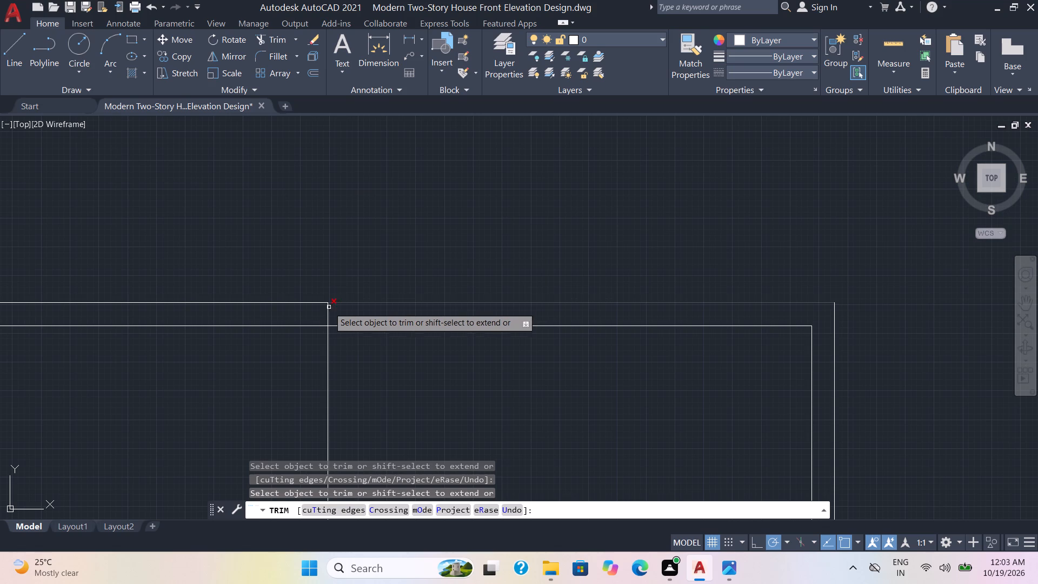
left_click(327, 314)
scroll(400, 218, "down", 2)
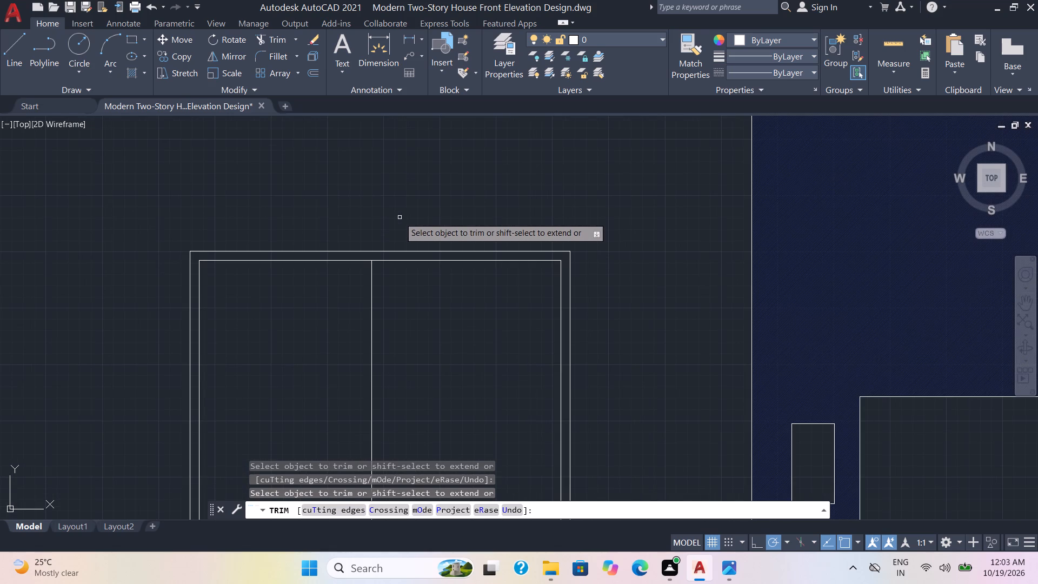
key("Escape")
Hatch the band between the tall window's double frame lines with a solid fill in yellow 231,194,8.
scroll(367, 191, "down", 2)
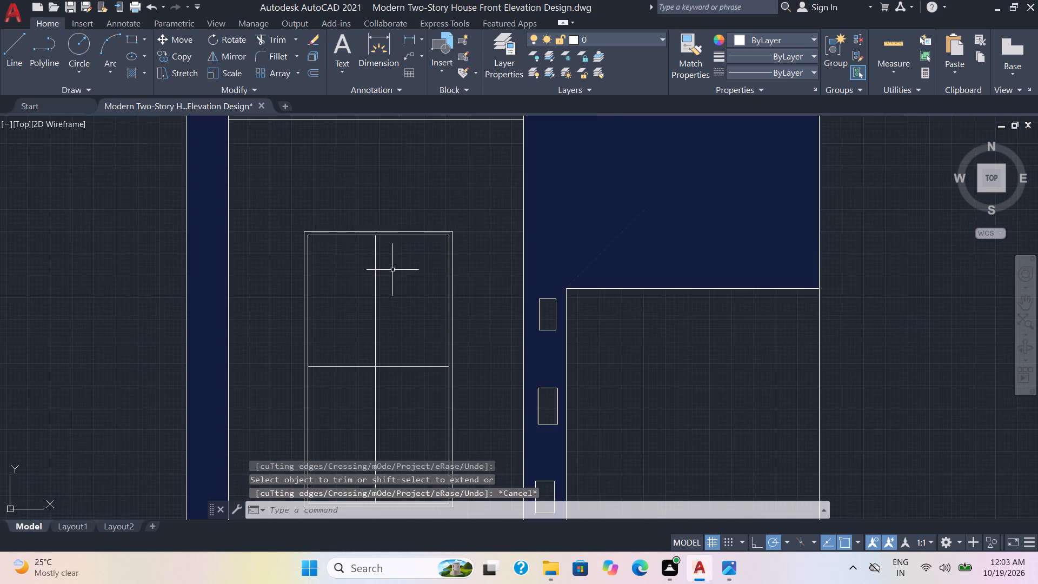
scroll(392, 303, "down", 1)
middle_click(392, 303)
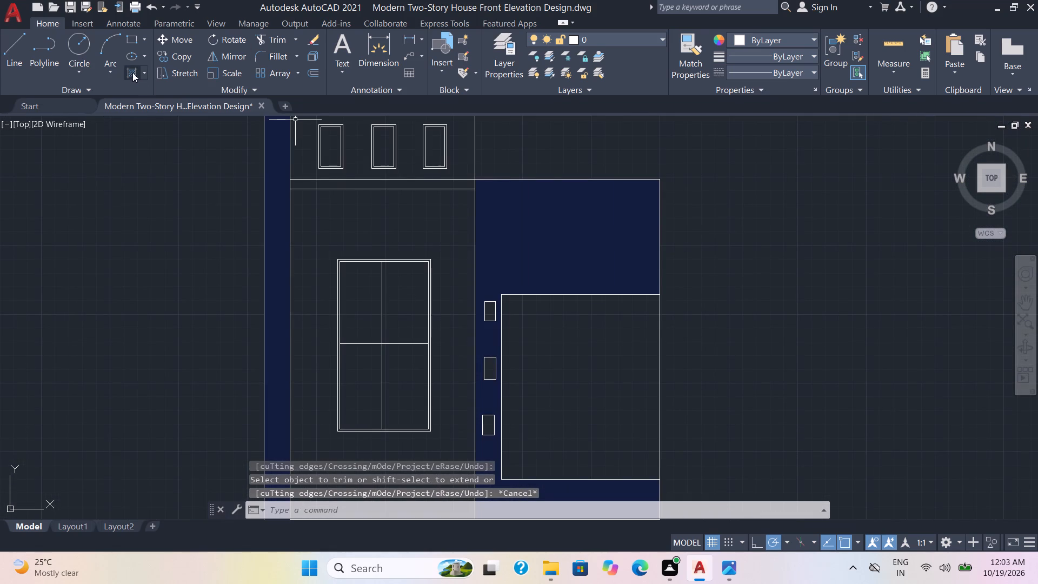
left_click(131, 70)
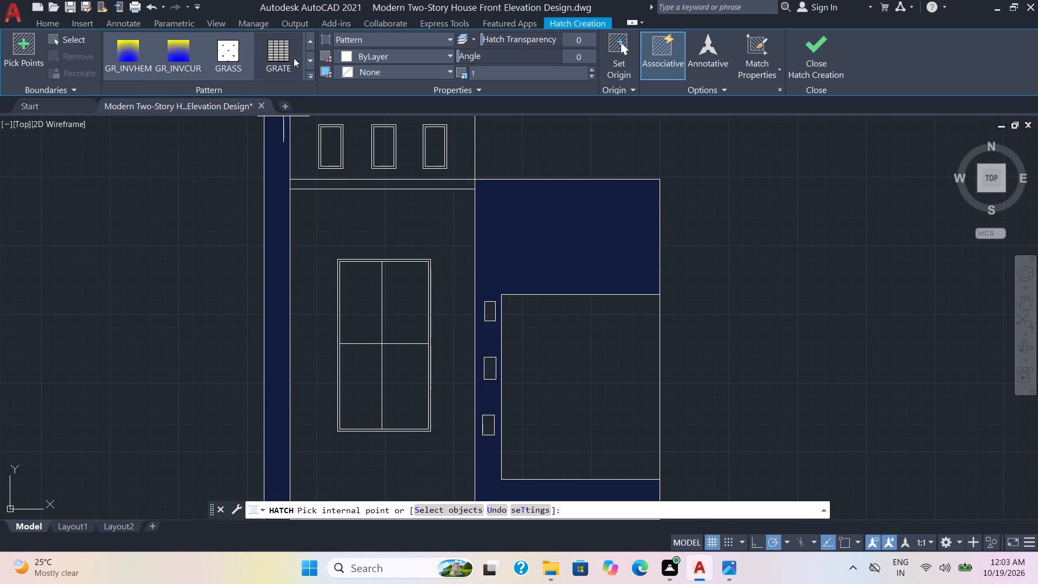
left_click(420, 41)
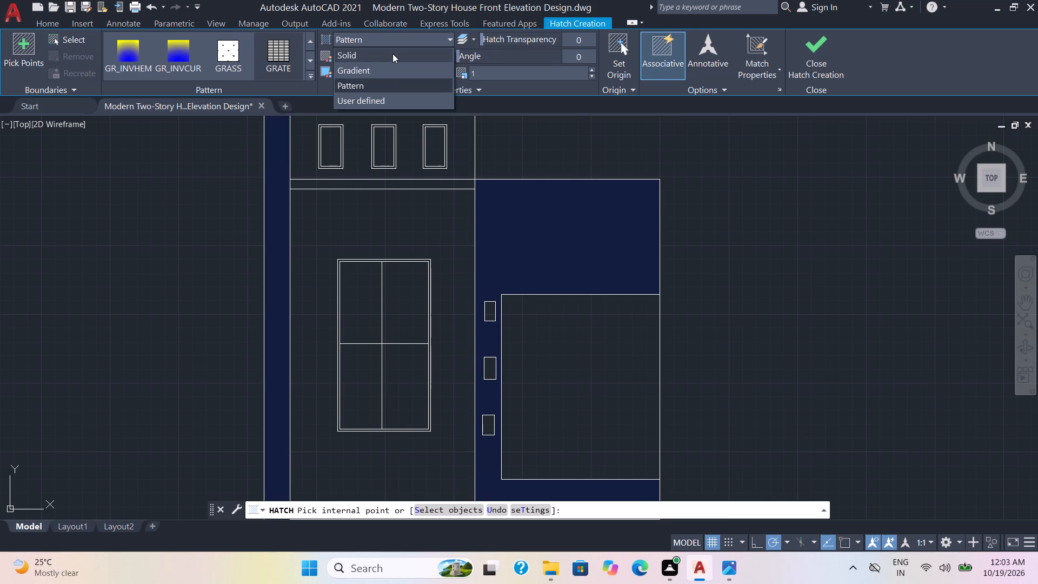
left_click(392, 54)
left_click(407, 54)
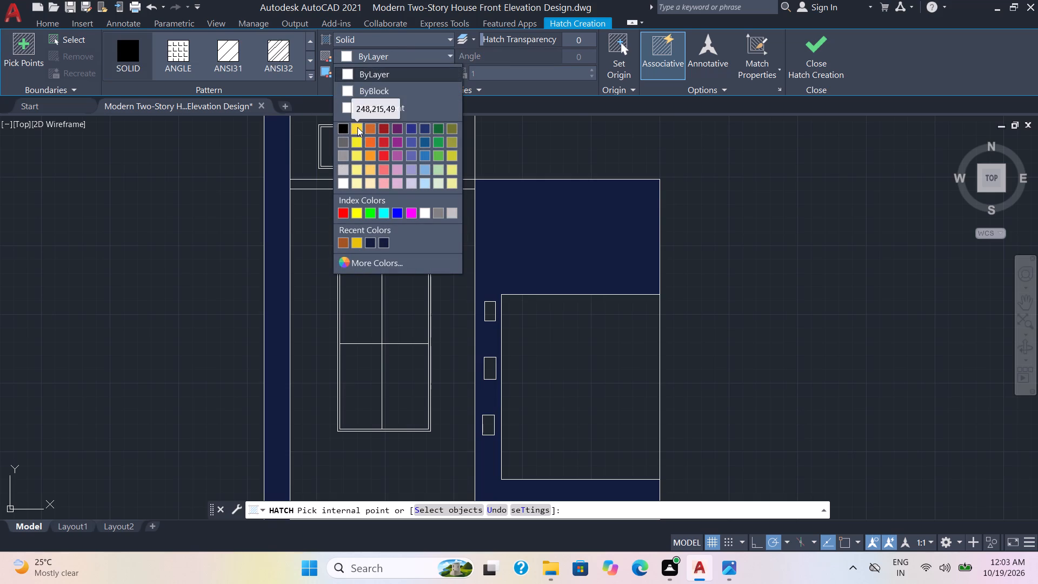
left_click(357, 245)
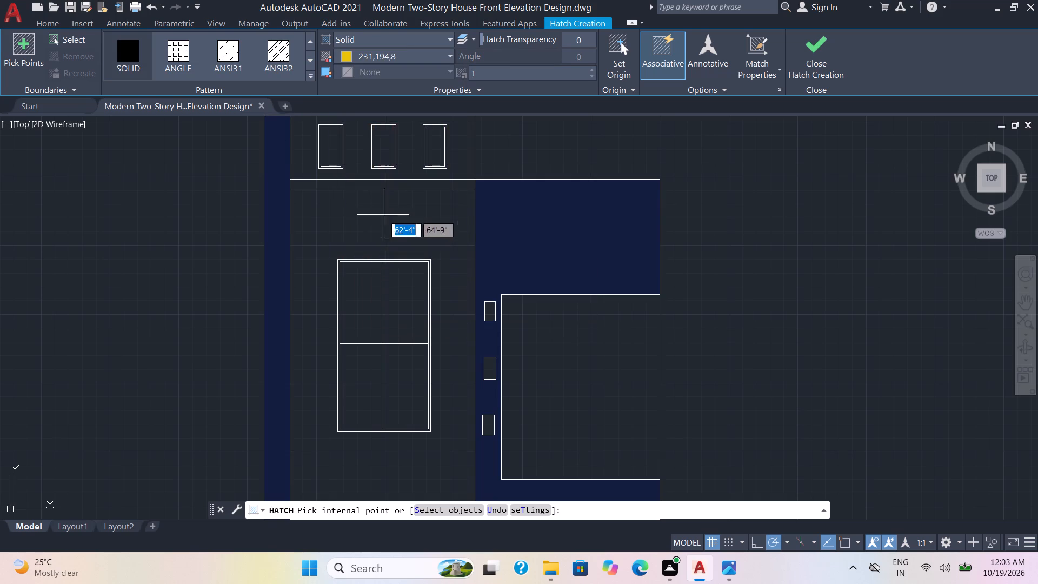
scroll(374, 245, "up", 3)
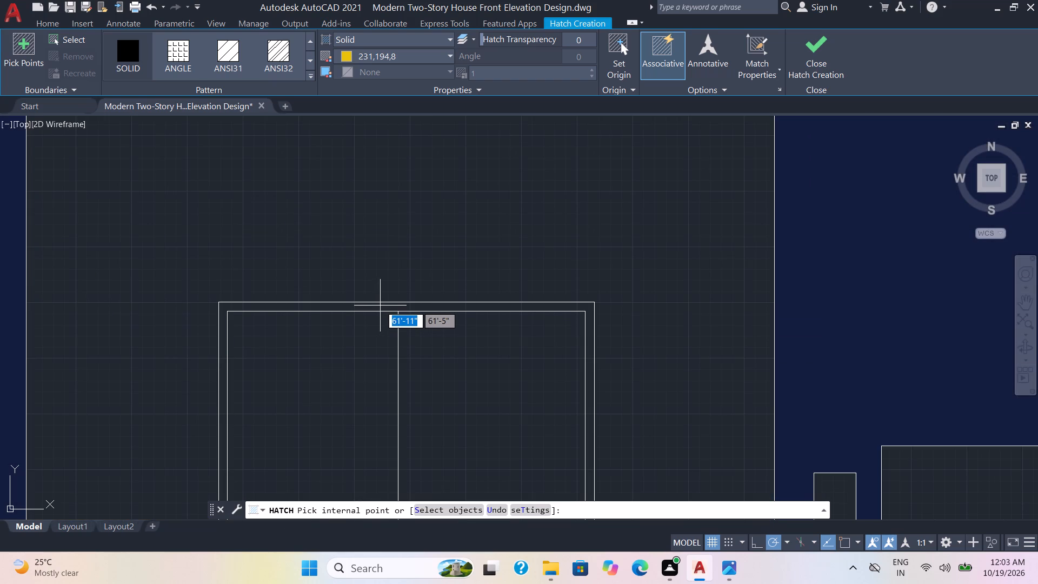
left_click(374, 308)
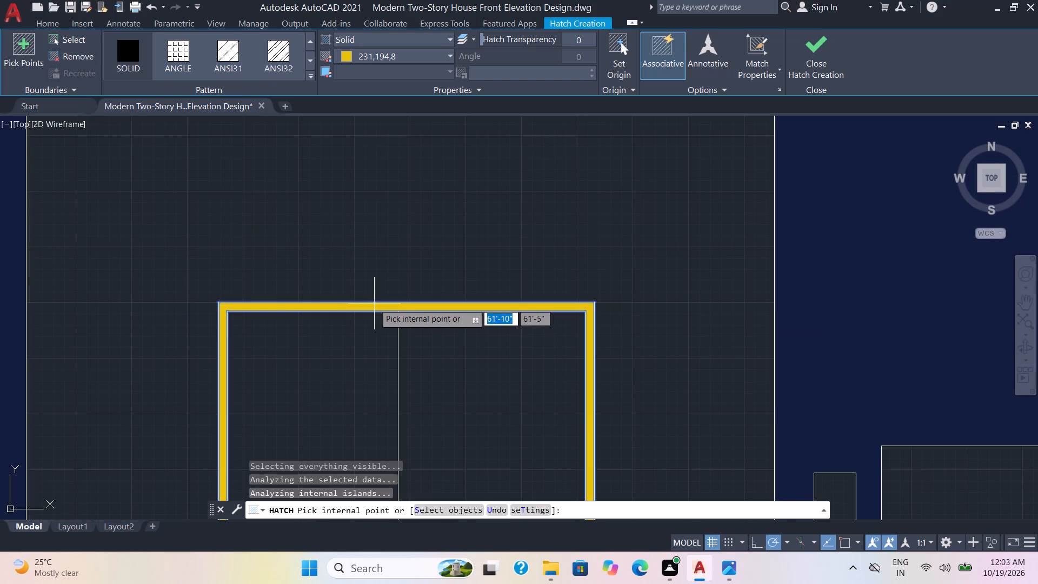
Fill the three small rectangles on the navy vertical strip beside the tall window with the same solid yellow hatch.
scroll(374, 302, "down", 3)
scroll(531, 354, "up", 2)
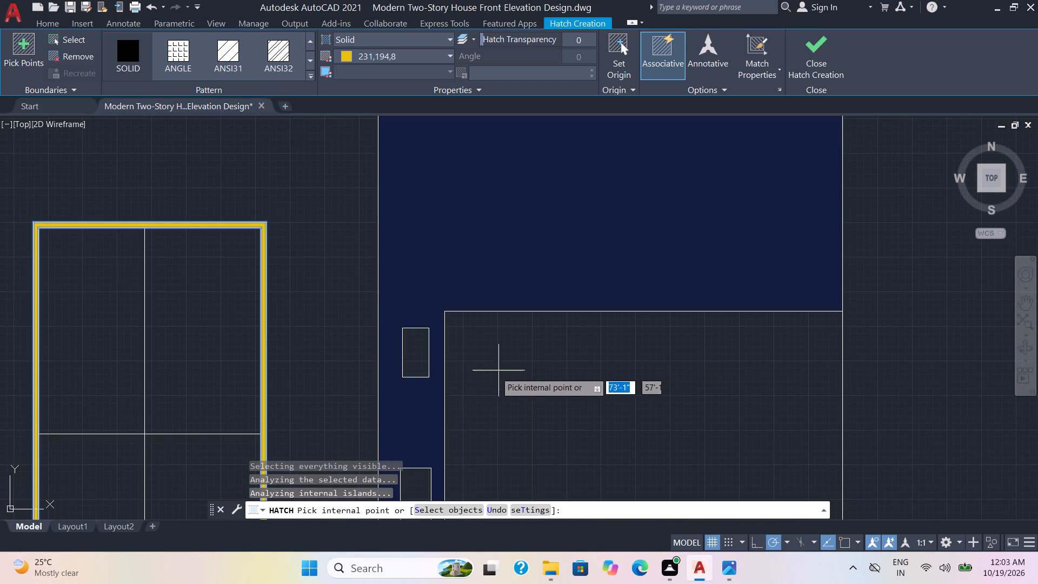
left_click(413, 359)
scroll(501, 406, "down", 1)
middle_click_drag(501, 406, 501, 405)
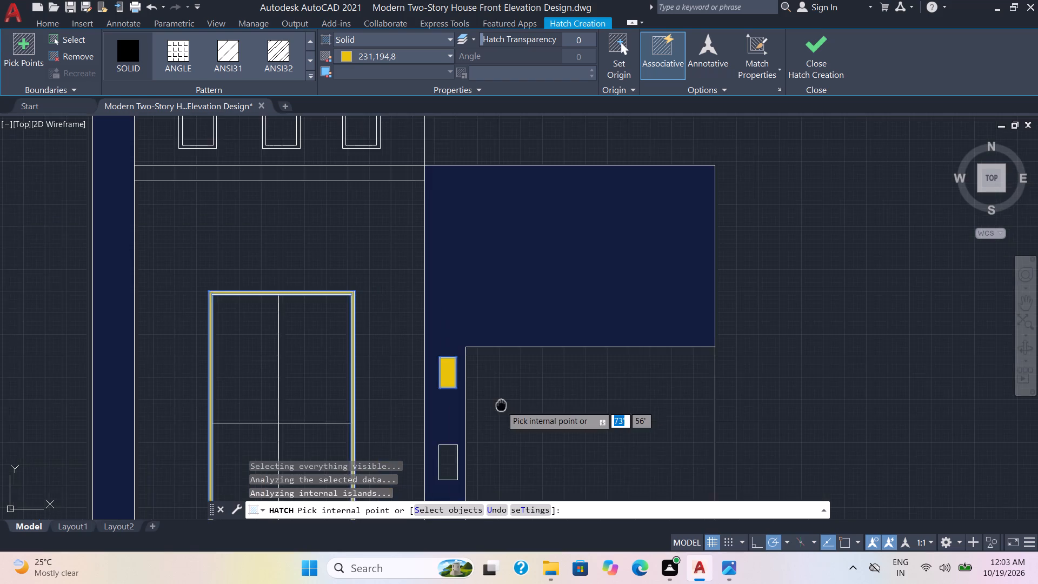
middle_click_drag(501, 405, 491, 287)
left_click(442, 350)
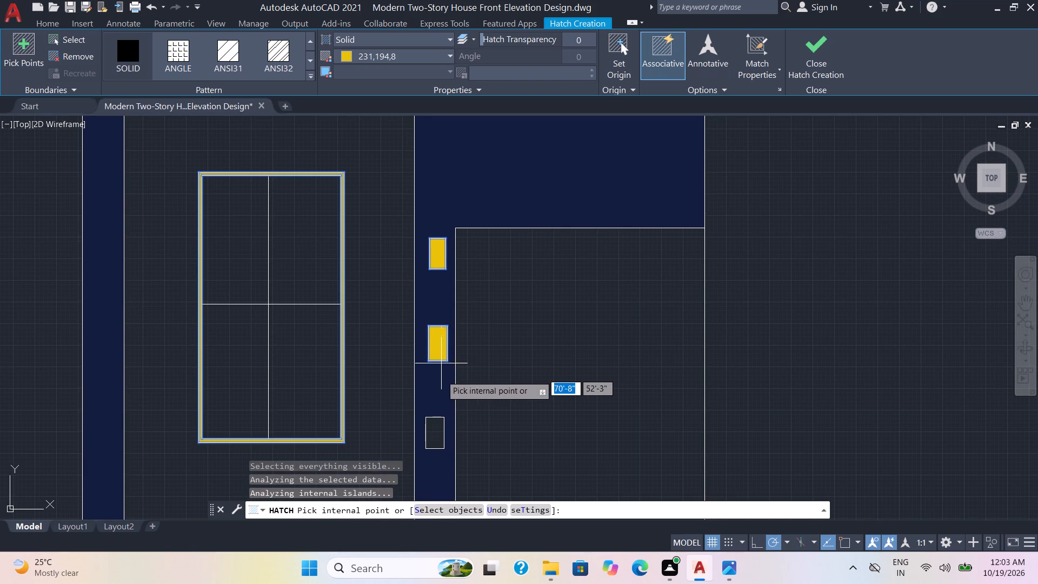
left_click(442, 437)
Fill the three vertical bars crossing the navy top beam with the same solid yellow hatch.
scroll(436, 325, "down", 2)
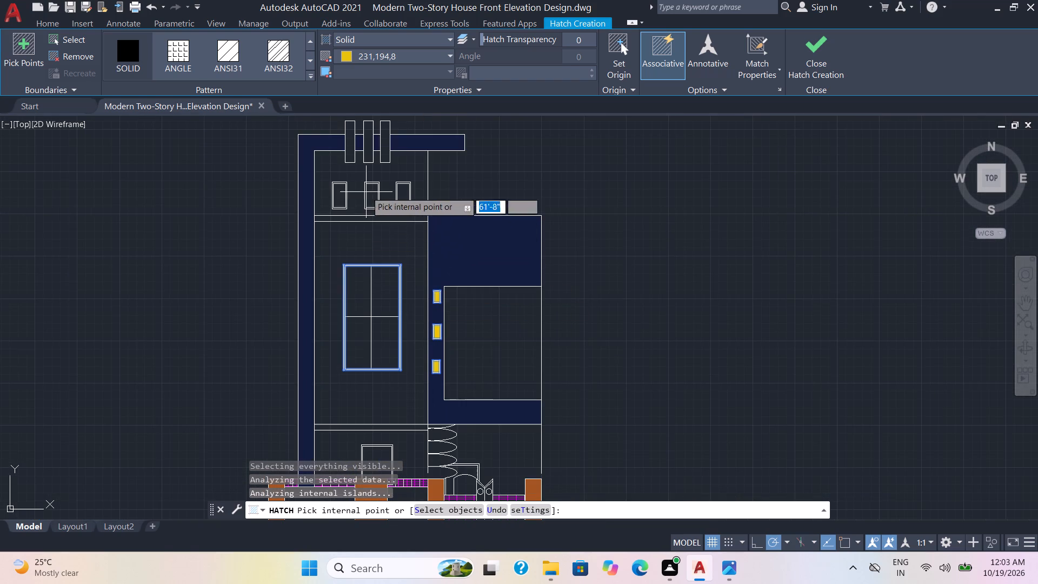
scroll(370, 178, "up", 1)
left_click(338, 131)
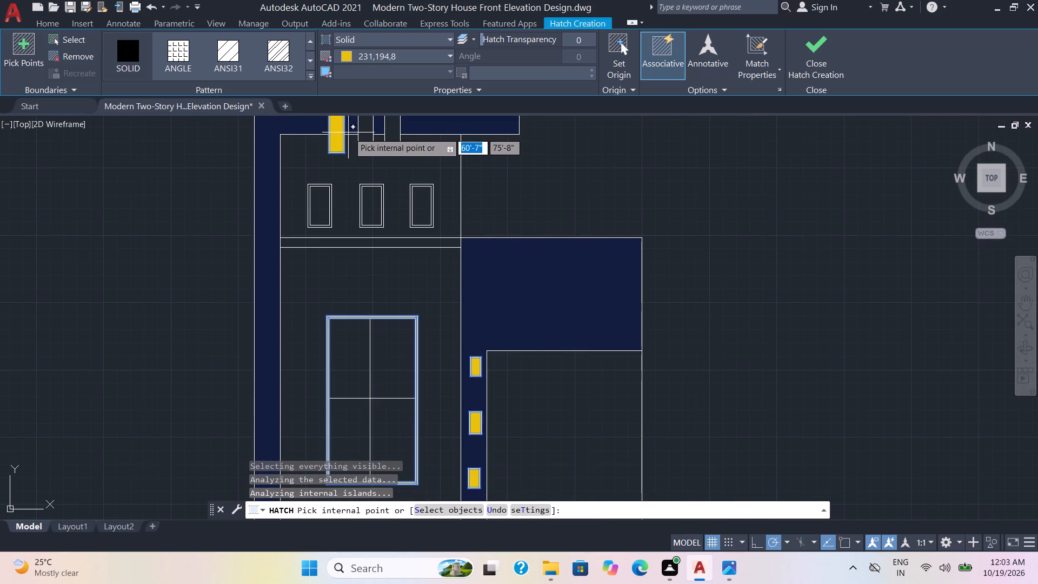
left_click(362, 133)
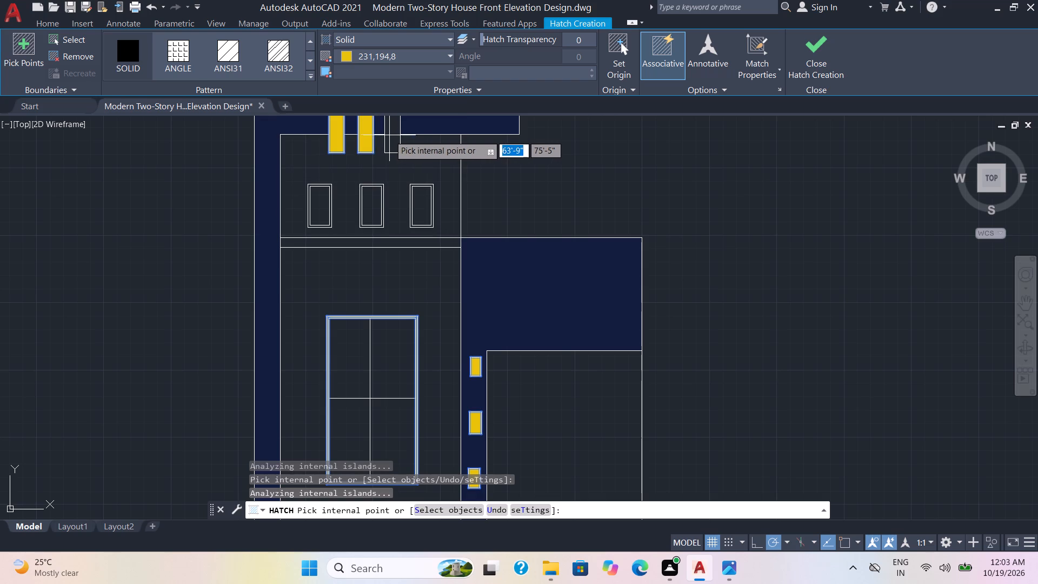
left_click(391, 136)
Fill the double-lined frames of the three small upper windows with the same solid yellow hatch.
scroll(382, 216, "up", 3)
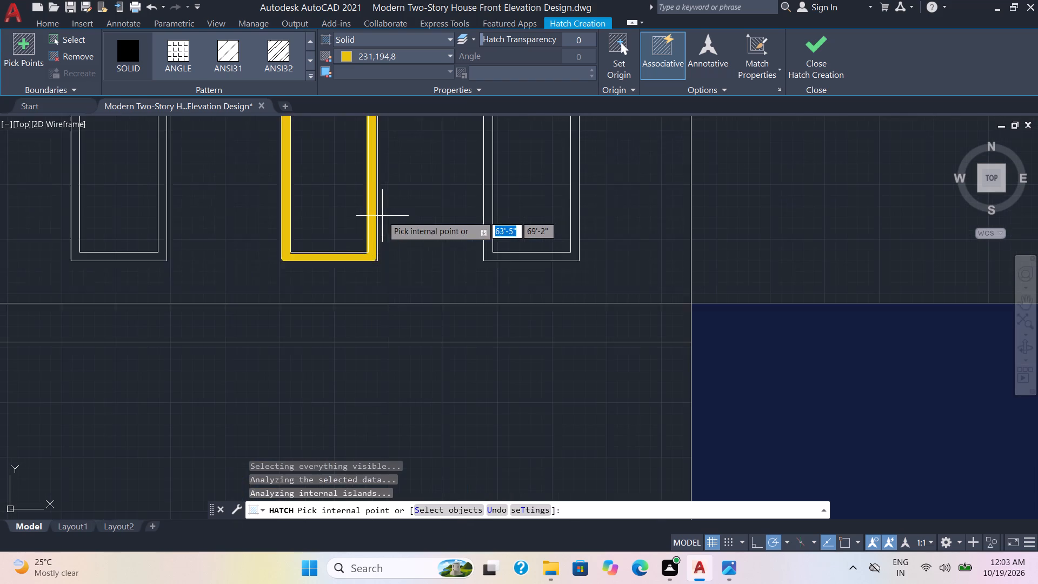
left_click(373, 224)
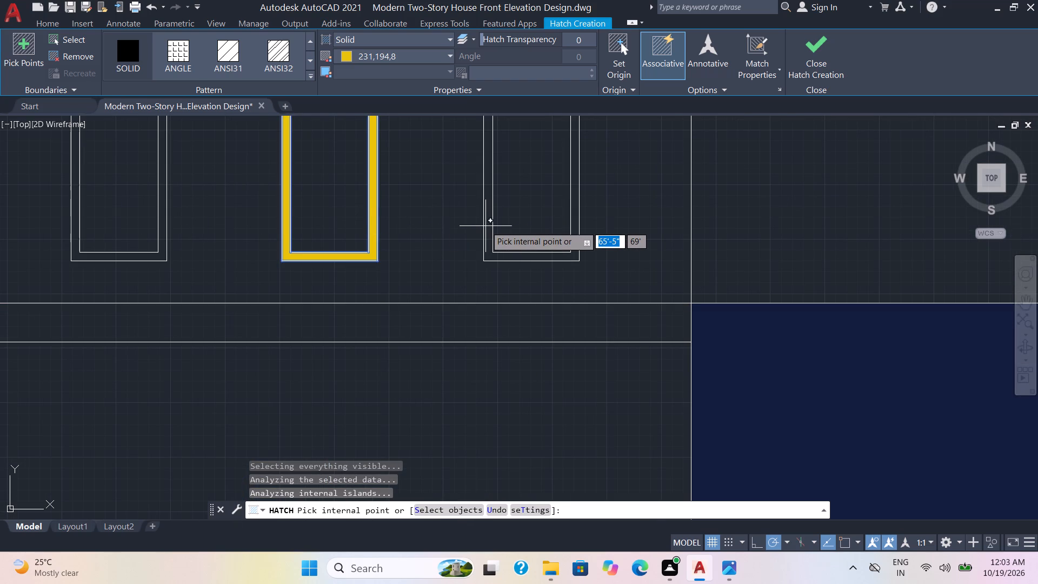
left_click(486, 226)
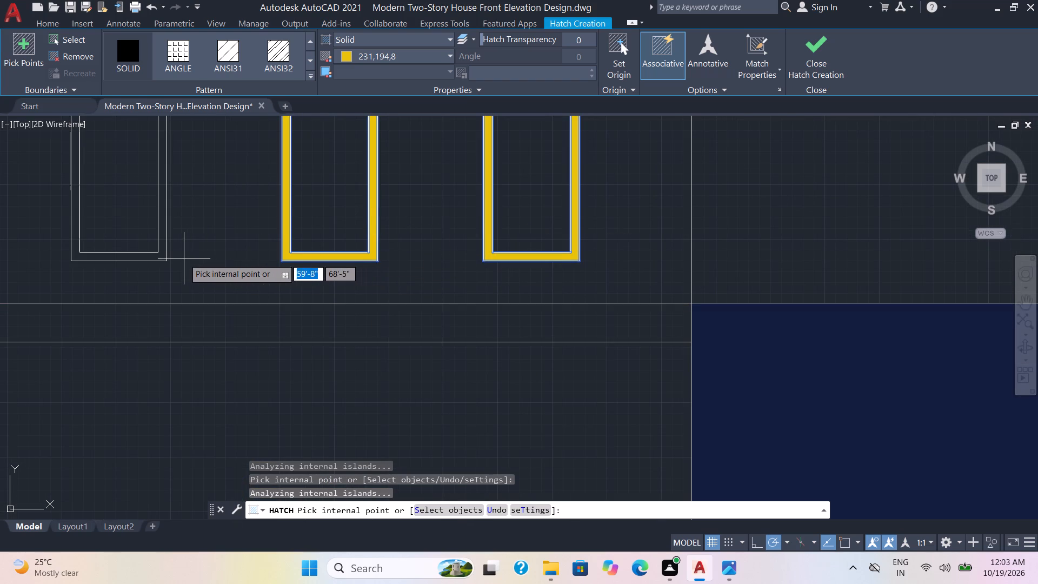
left_click(159, 252)
scroll(390, 310, "down", 2)
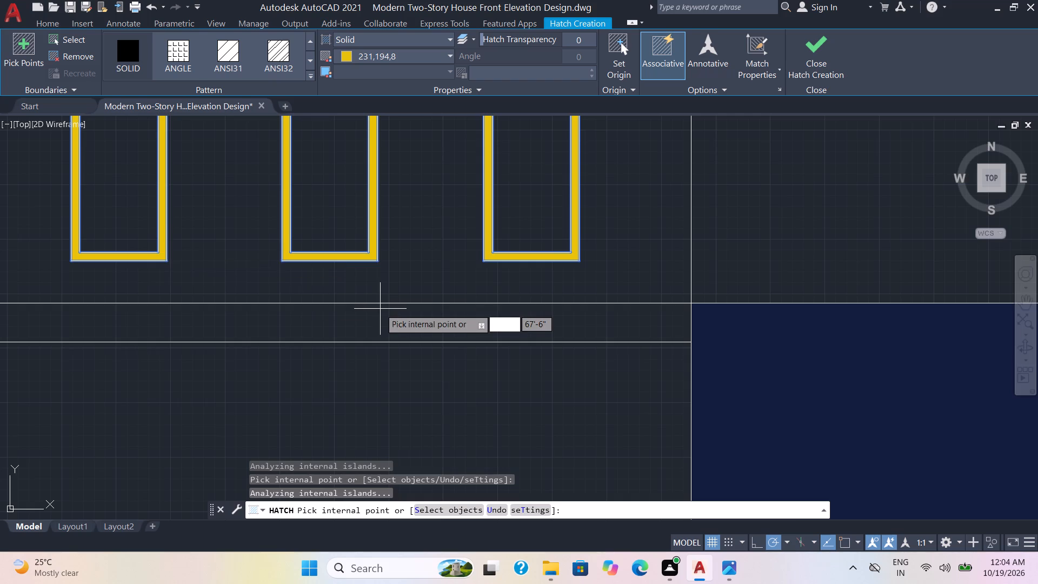
scroll(391, 314, "down", 3)
scroll(540, 380, "up", 1)
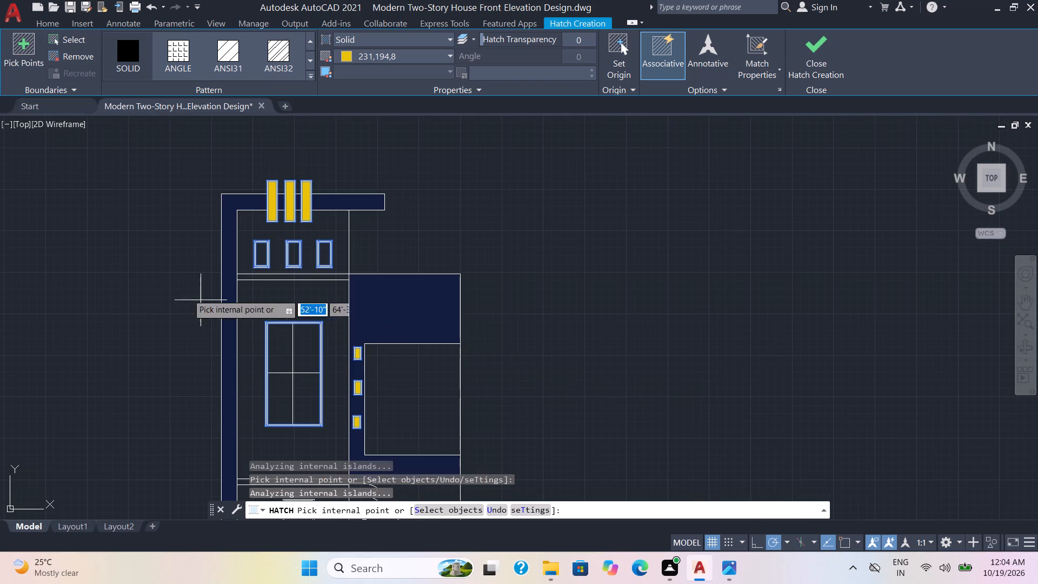
Fill the two thin horizontal bands above and below the tall window wall with the solid yellow 231,194,8 hatch.
scroll(206, 275, "up", 3)
left_click(384, 282)
scroll(389, 287, "down", 3)
middle_click_drag(474, 401, 469, 285)
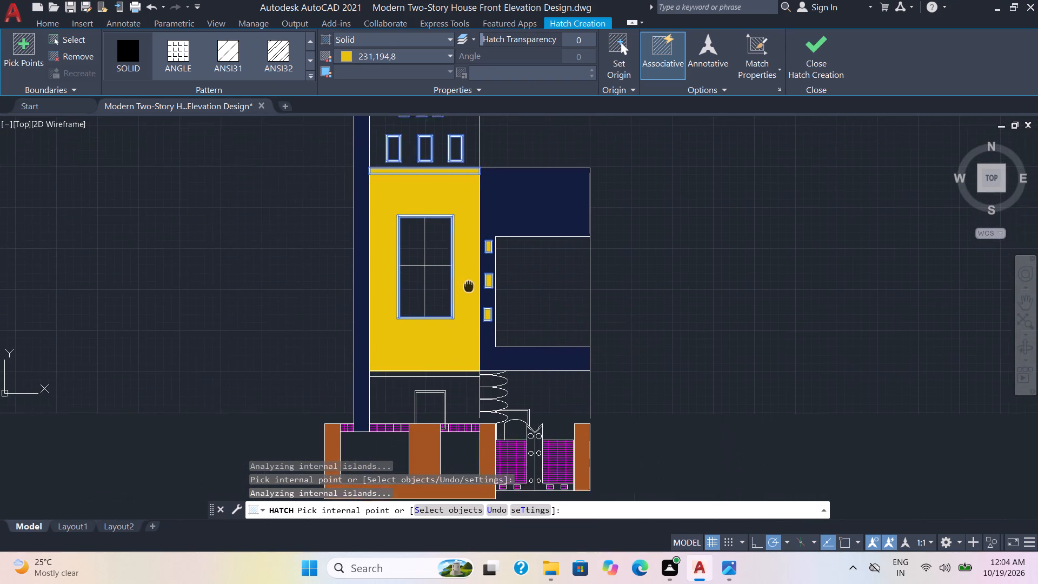
middle_click_drag(469, 285, 468, 240)
scroll(461, 340, "up", 2)
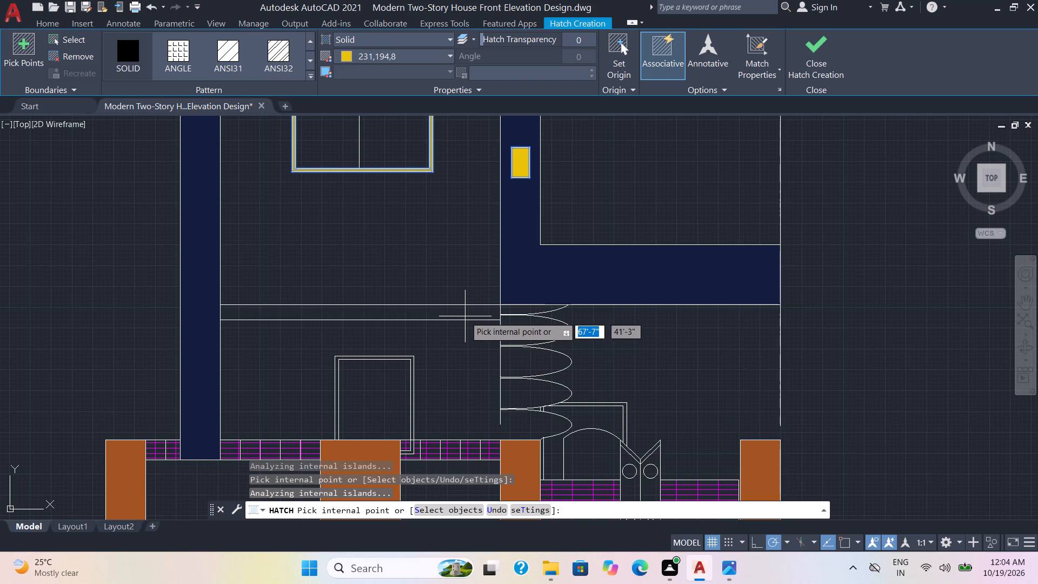
left_click(465, 316)
Fill the double-lined frame of the ground-floor opening, including its part crossing the fence band, with the same solid yellow hatch.
scroll(417, 371, "up", 3)
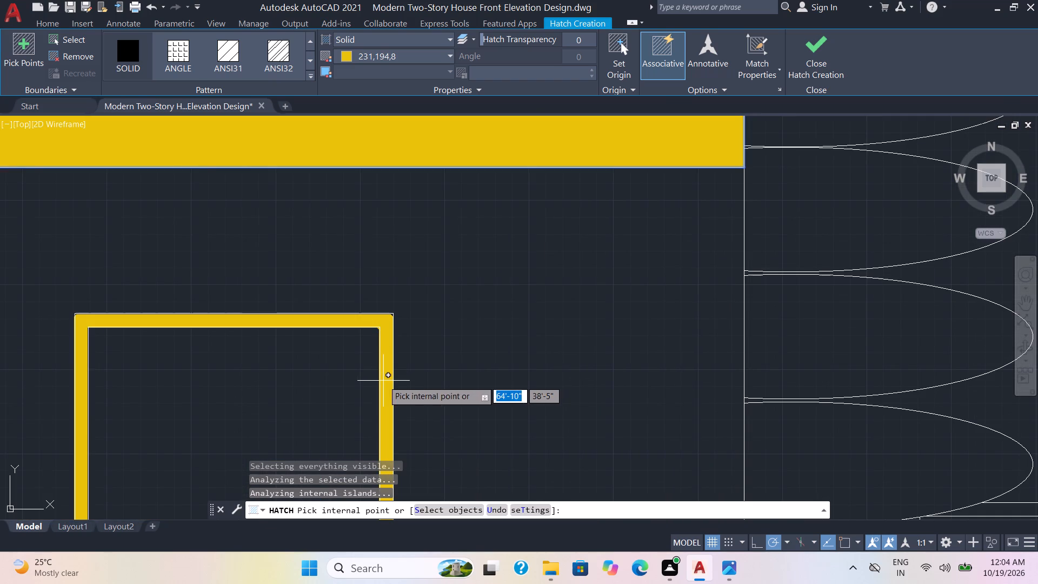
left_click(383, 381)
middle_click_drag(442, 375, 437, 214)
scroll(442, 375, "down", 1)
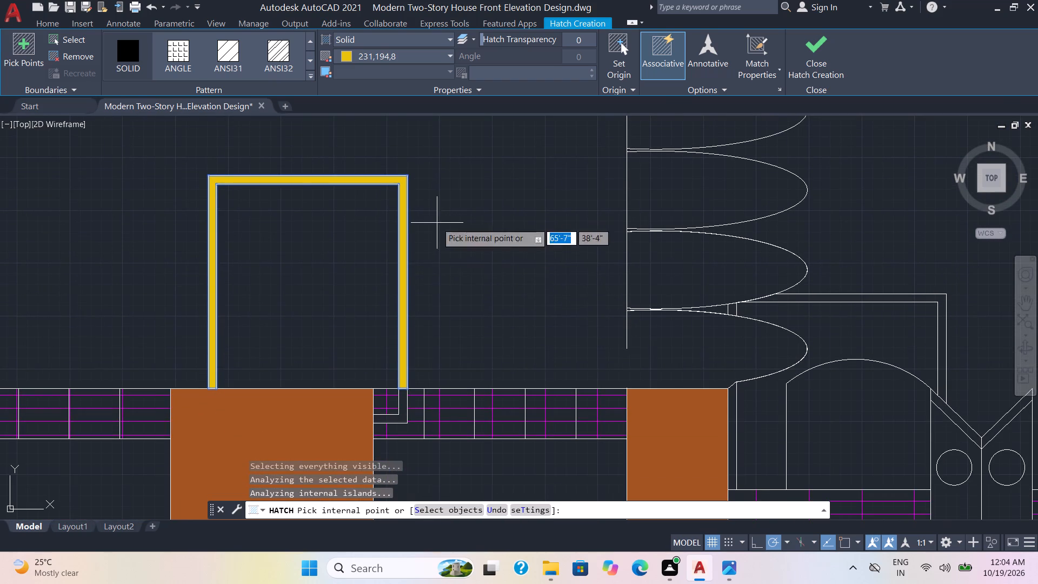
scroll(423, 362, "up", 3)
middle_click_drag(389, 422, 426, 130)
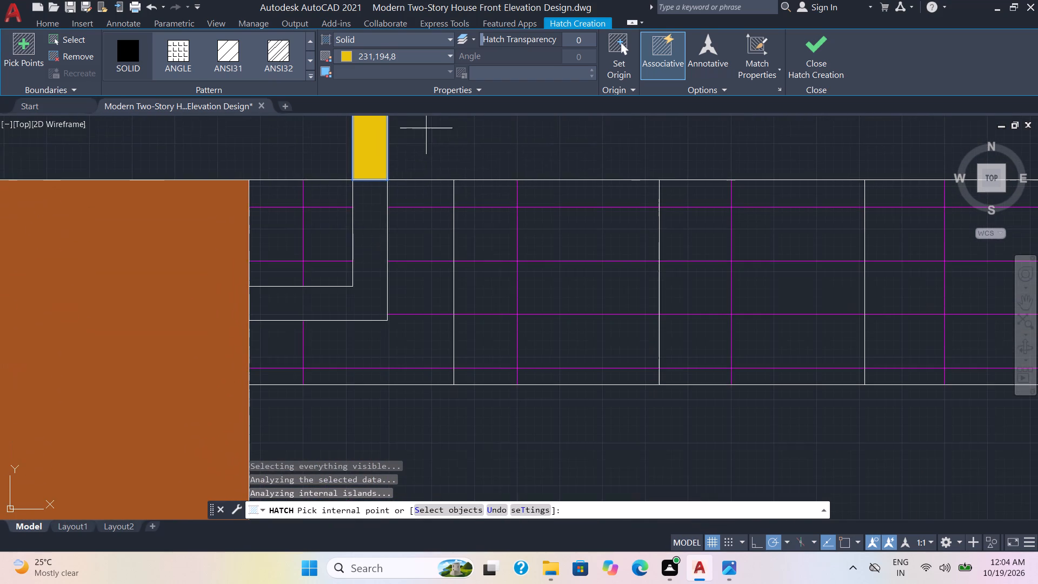
left_click(377, 252)
scroll(440, 207, "down", 5)
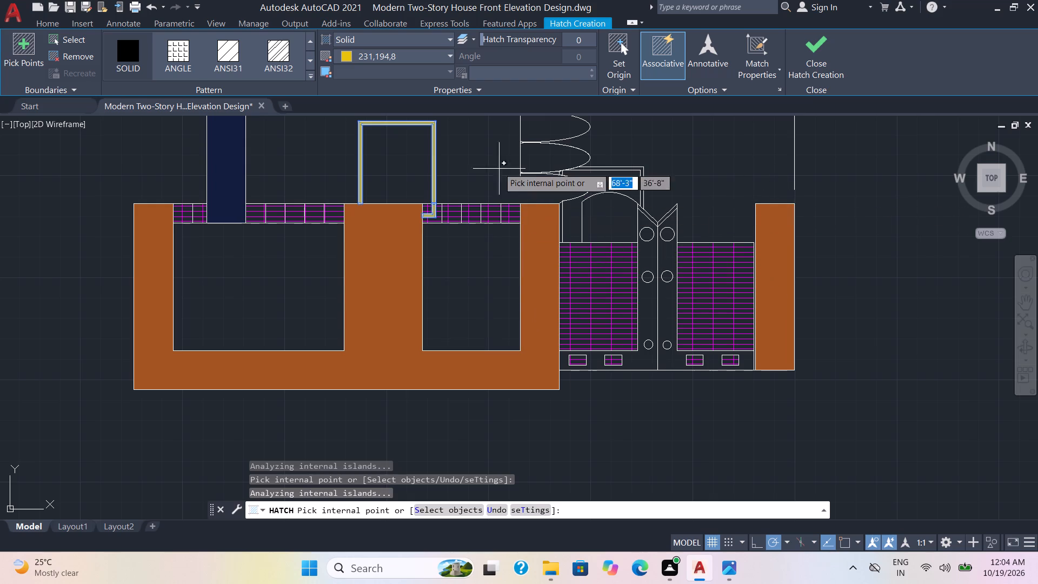
left_click(820, 50)
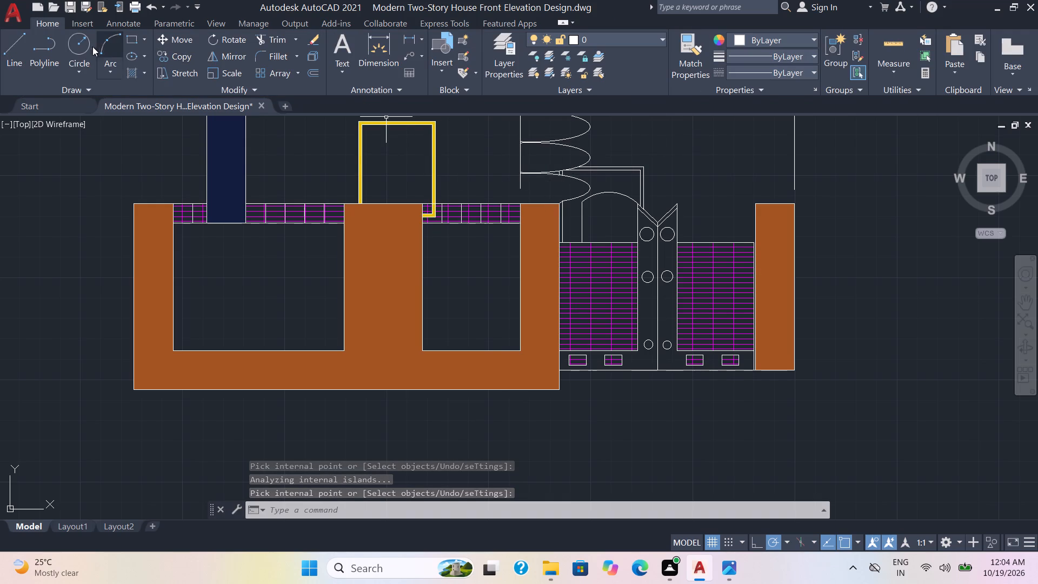
Draw a flared cap with lines on top of the brown pillar right of the gate, about 3'-4" wide at its top.
left_click(4, 45)
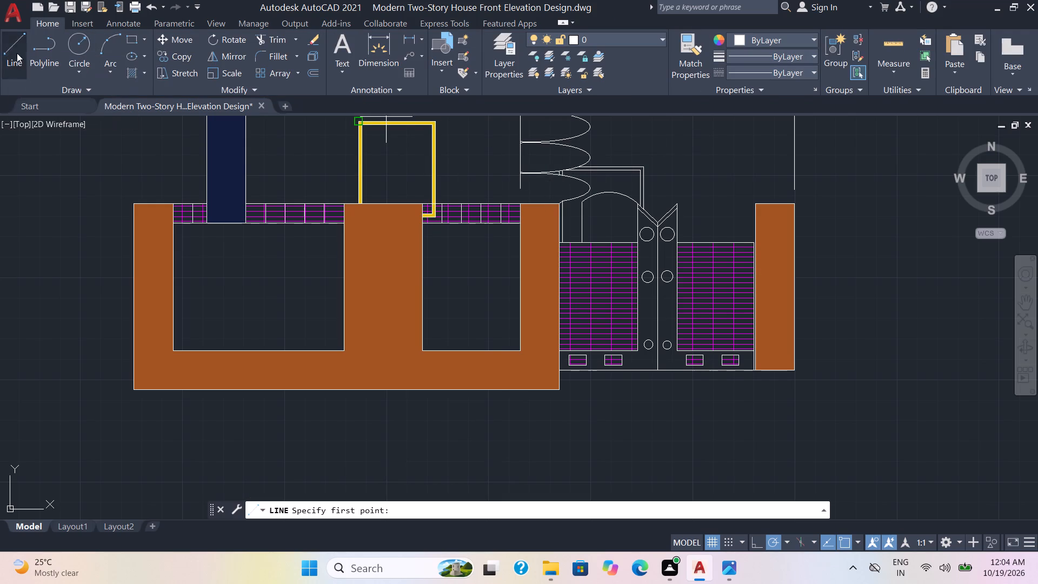
left_click(754, 205)
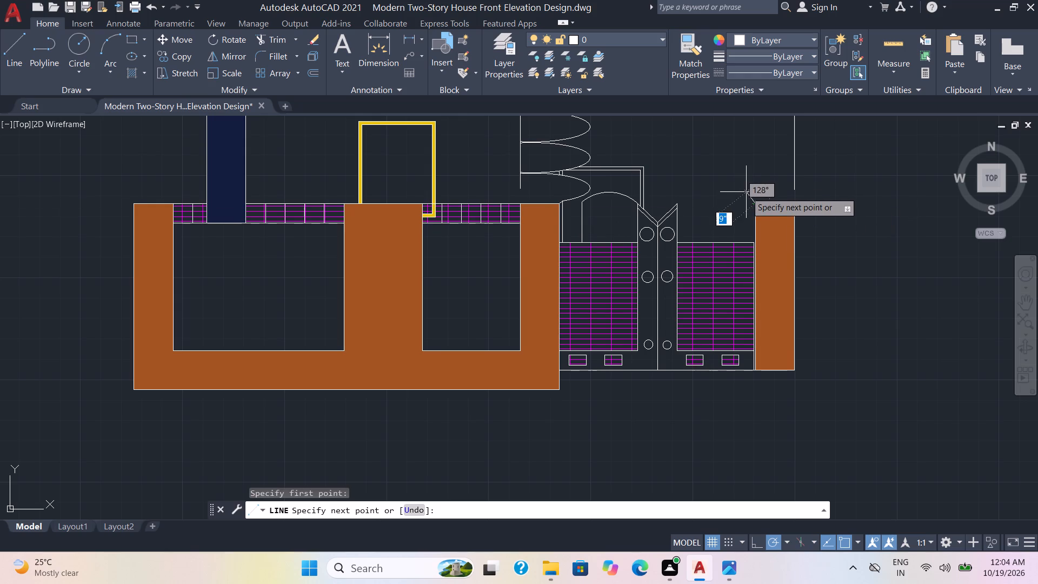
left_click(746, 193)
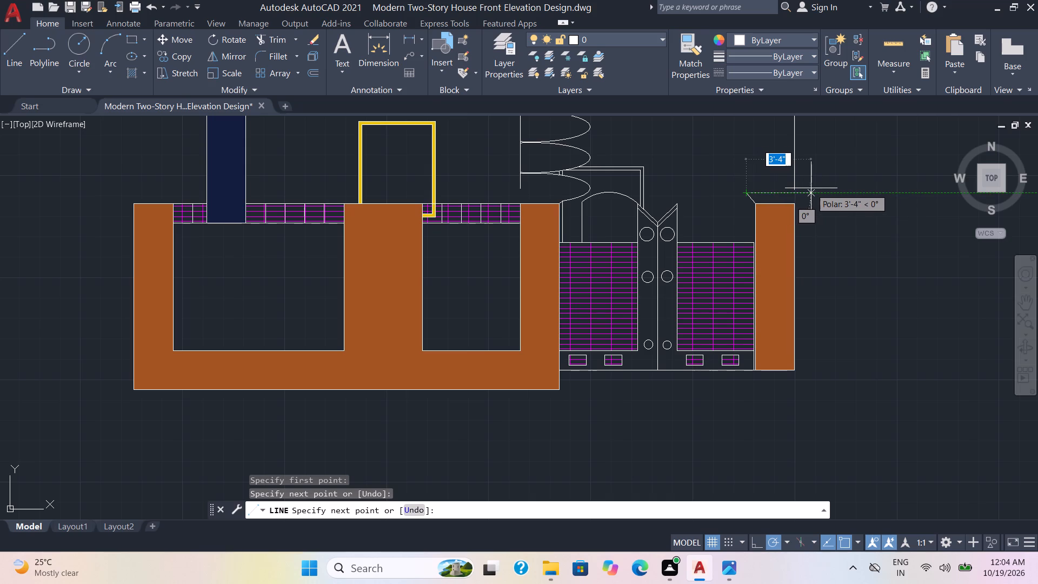
left_click(811, 188)
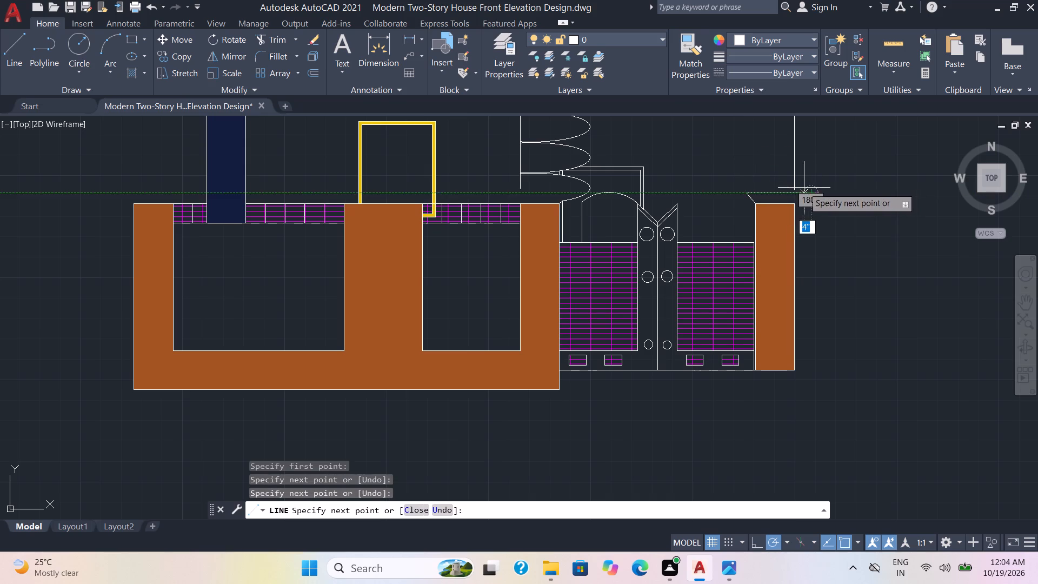
left_click(796, 201)
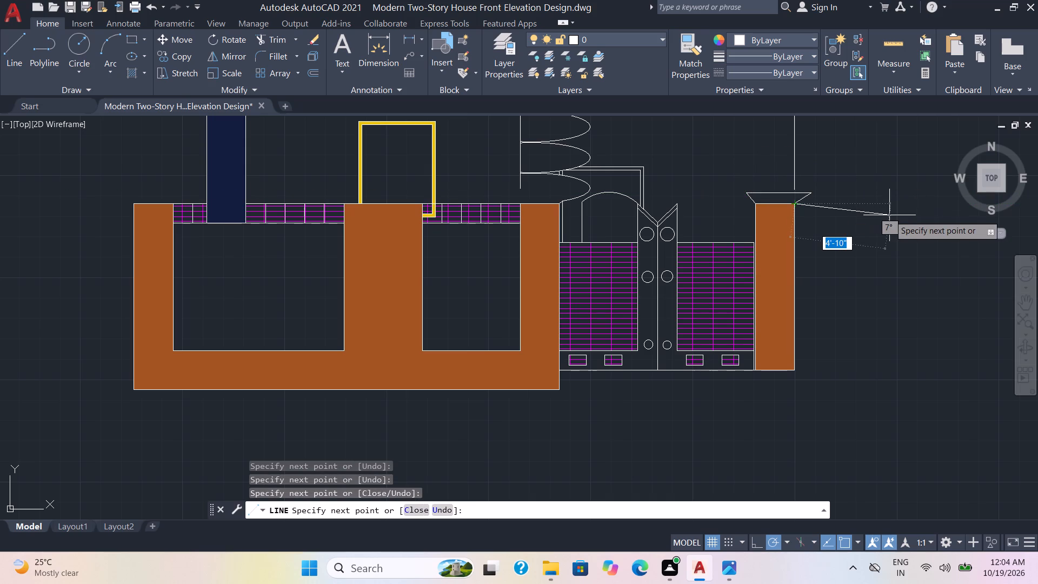
key("Escape")
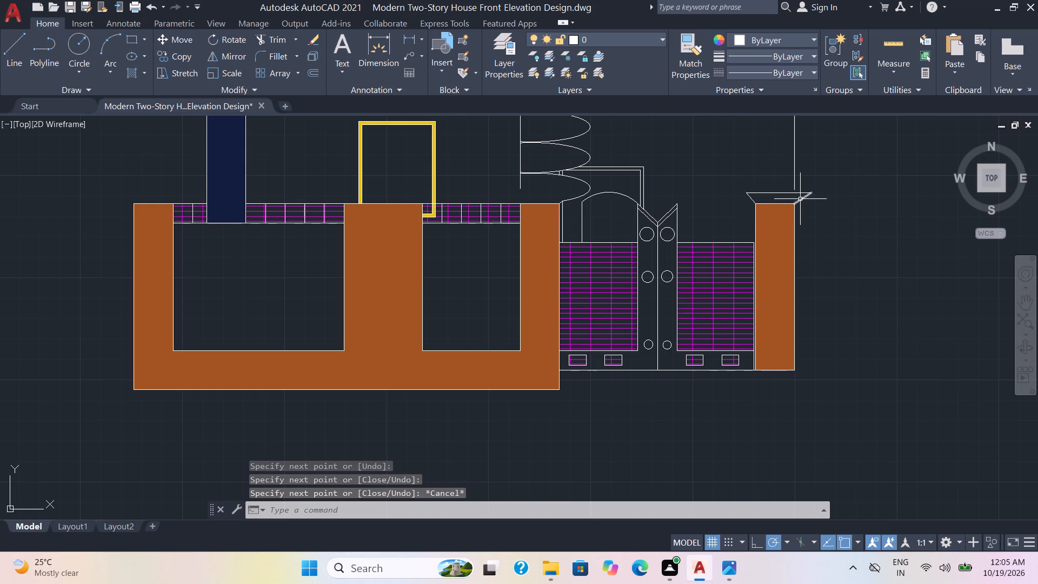
Copy the three cap lines onto the brown pillar left of the gate and the far-left pillar of the boundary wall.
left_click(799, 199)
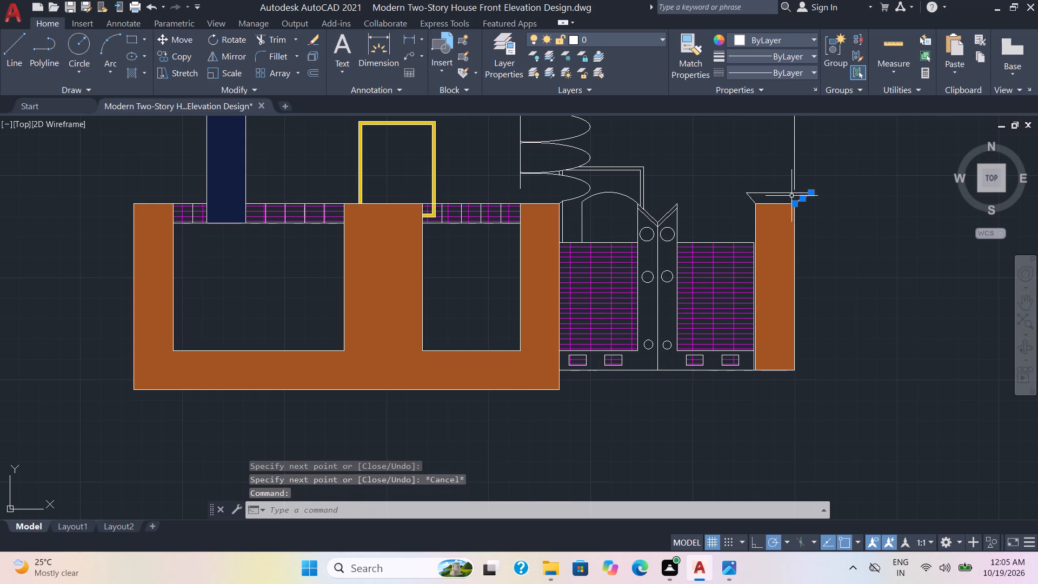
left_click(787, 193)
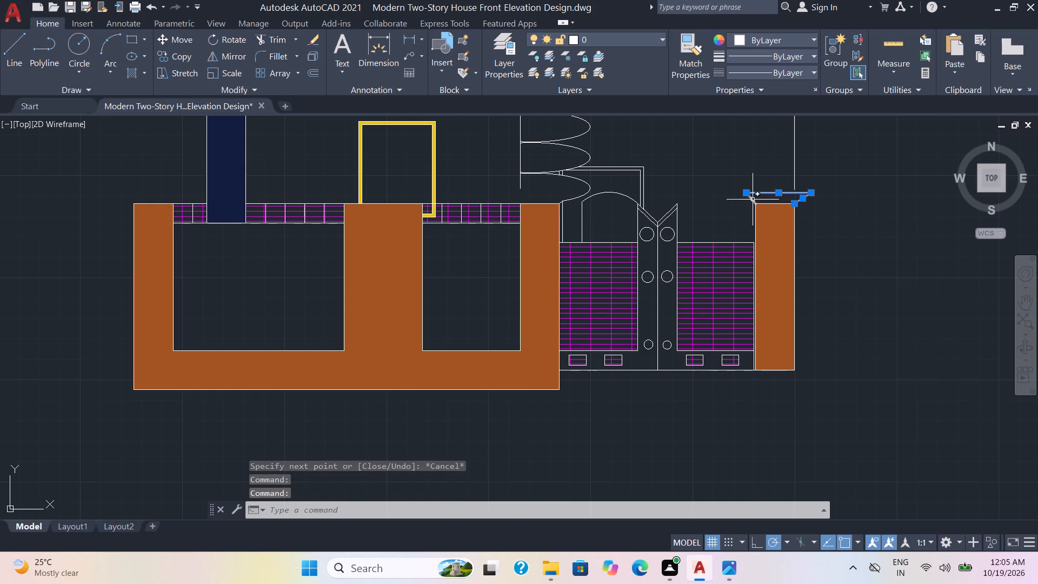
left_click(752, 200)
type("CO")
key("Return")
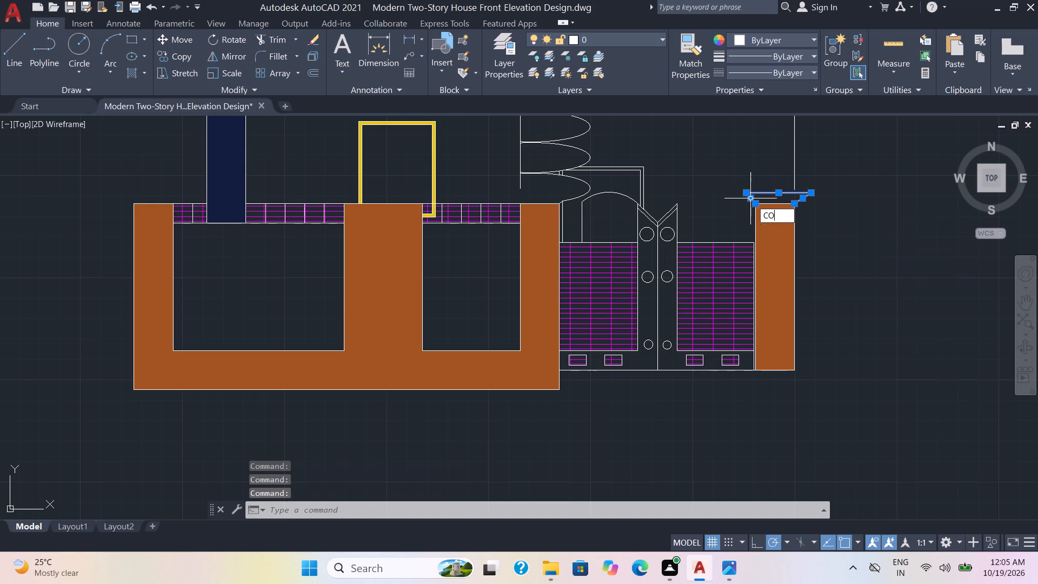
left_click(751, 200)
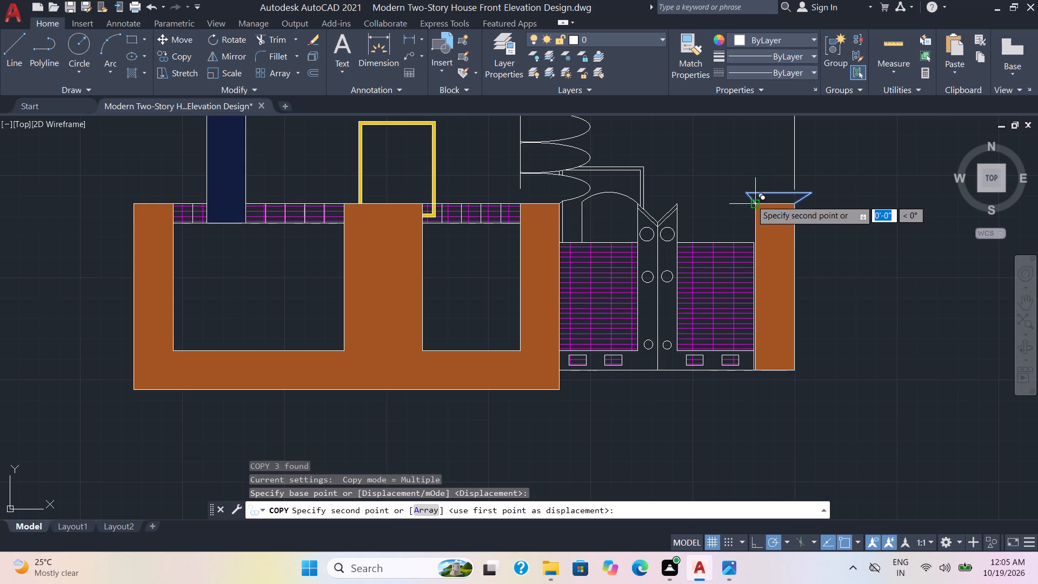
scroll(496, 193, "up", 3)
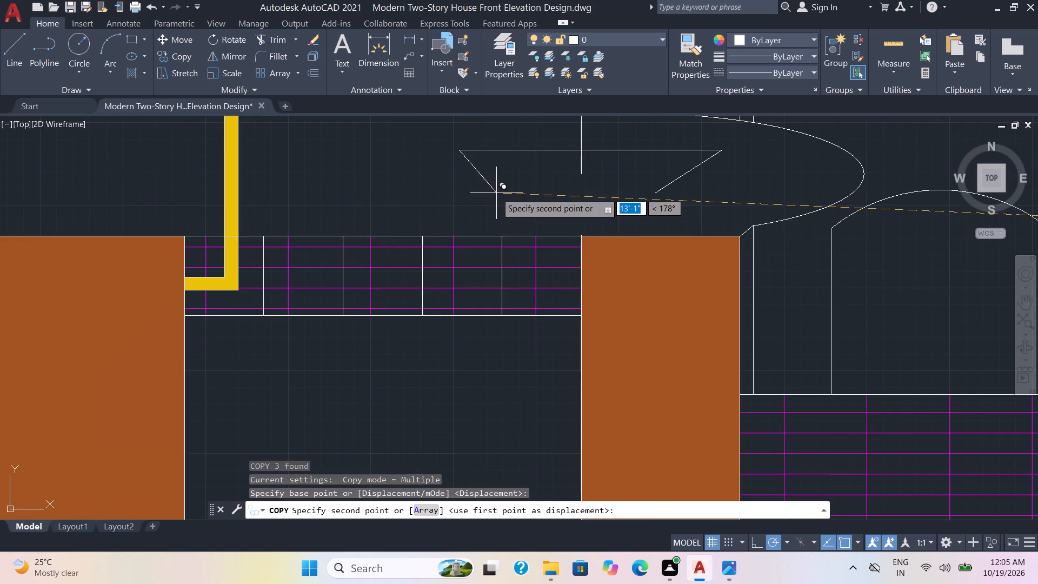
left_click(580, 233)
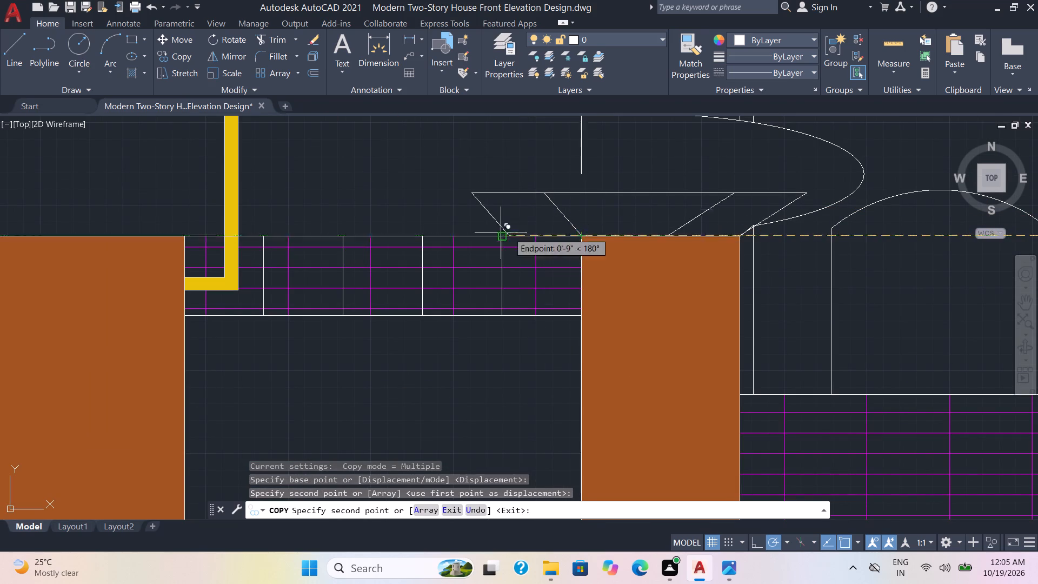
scroll(355, 238, "down", 2)
middle_click_drag(20, 218, 413, 228)
scroll(238, 239, "up", 2)
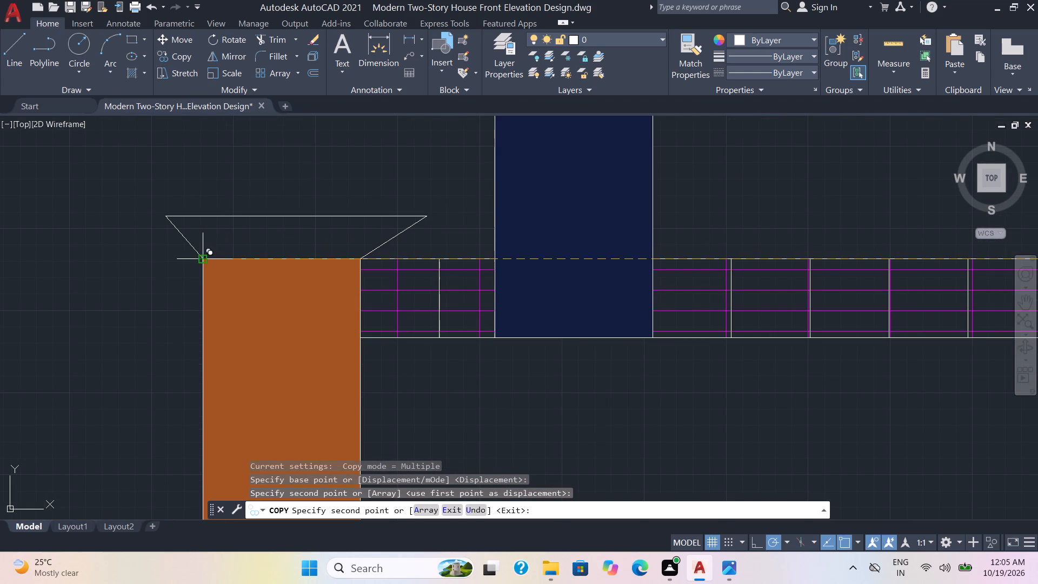
left_click(205, 256)
key("Escape")
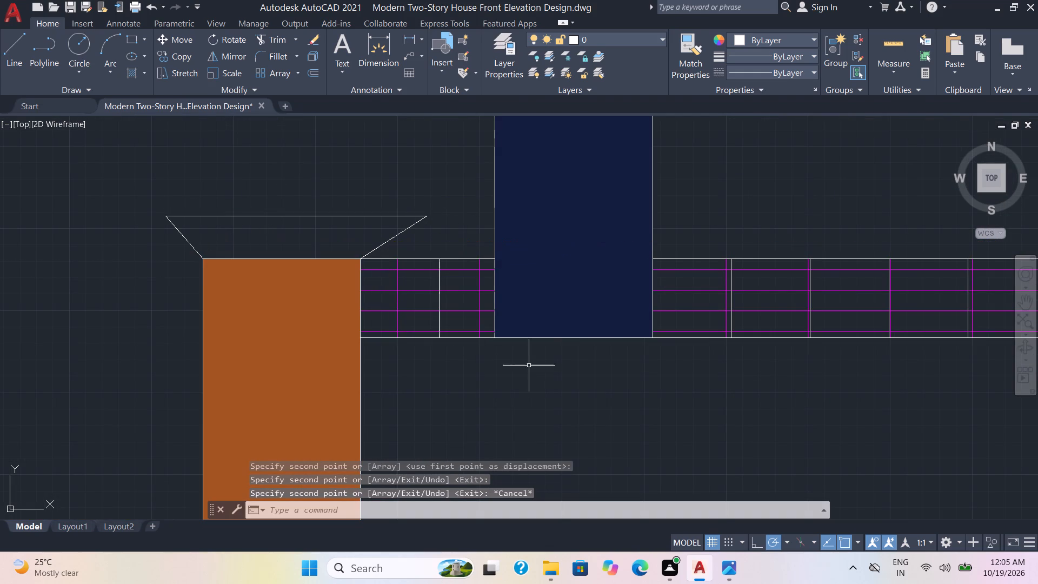
Trim the vertical wall lines just above the caps of the two pillars flanking the gate.
type("TR")
key("Return")
scroll(533, 370, "down", 2)
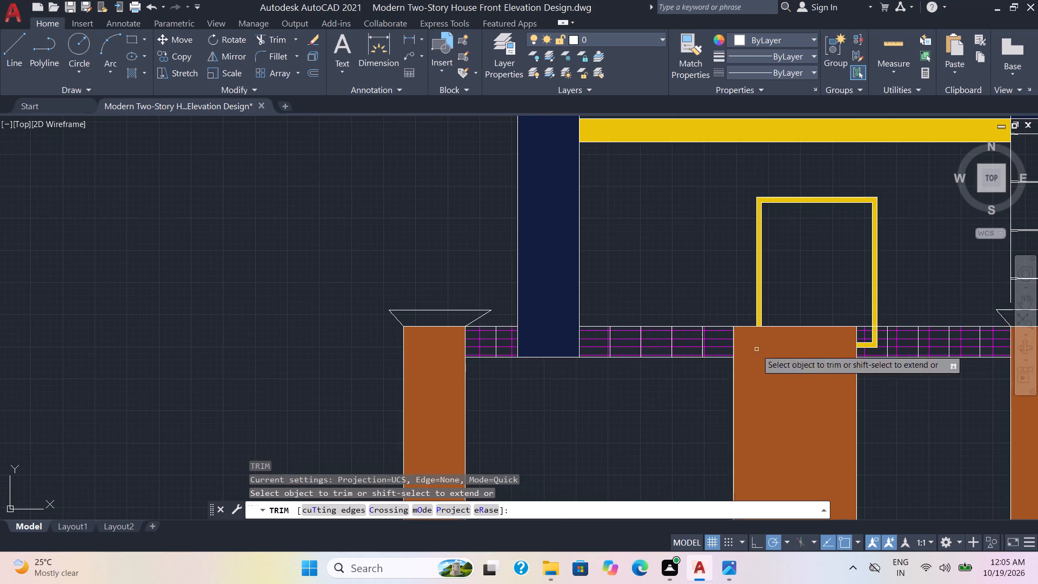
middle_click_drag(956, 275, 669, 303)
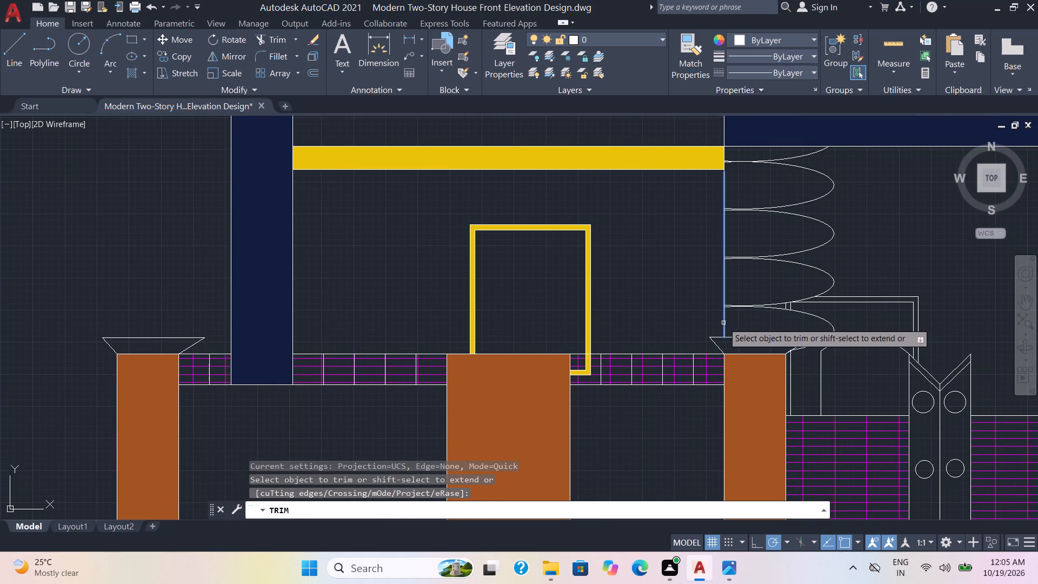
left_click(723, 323, "shift")
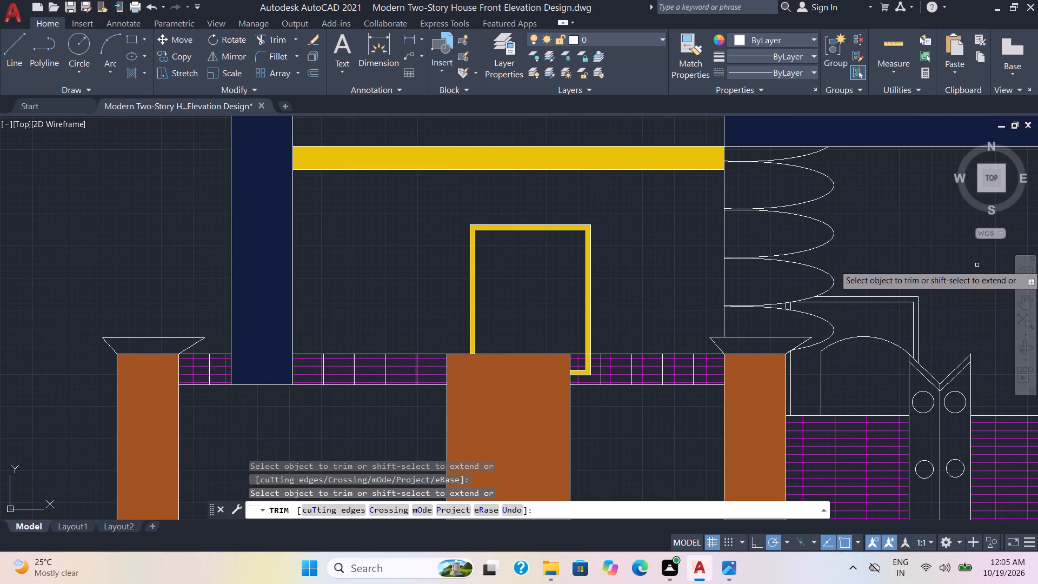
middle_click_drag(977, 265, 577, 303)
scroll(977, 264, "down", 1)
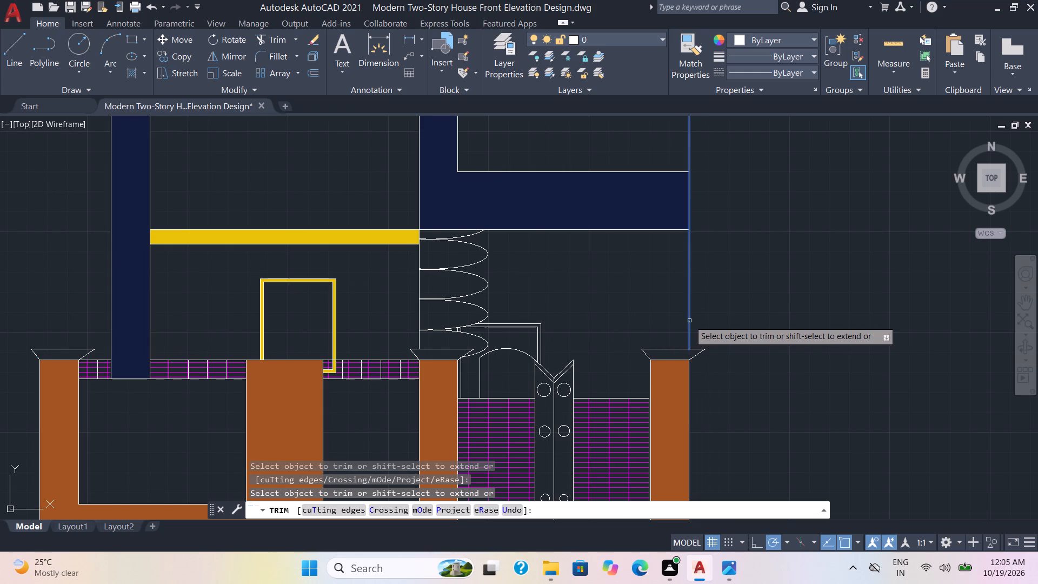
left_click(691, 320, "shift")
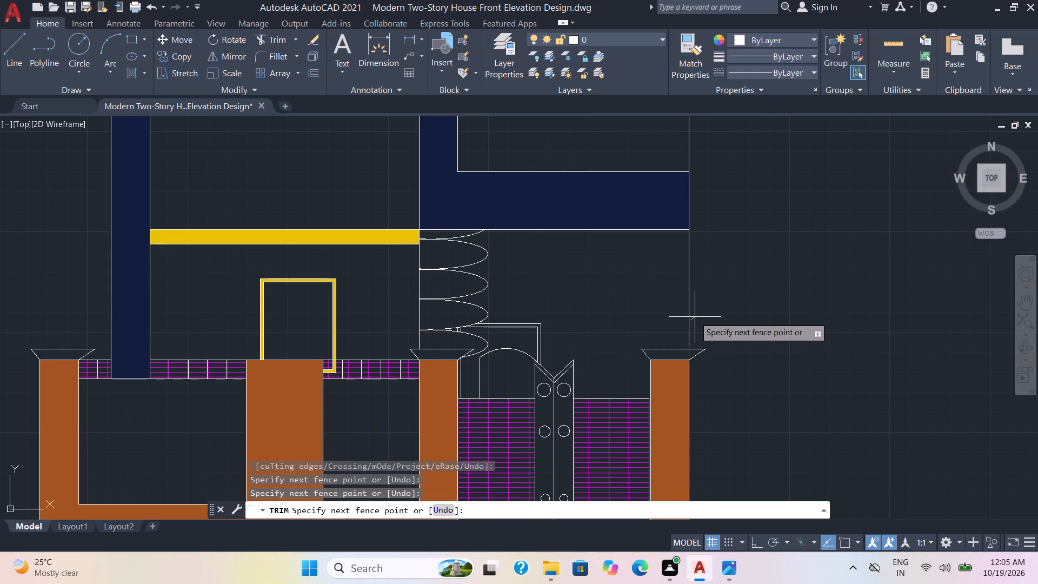
key("Escape")
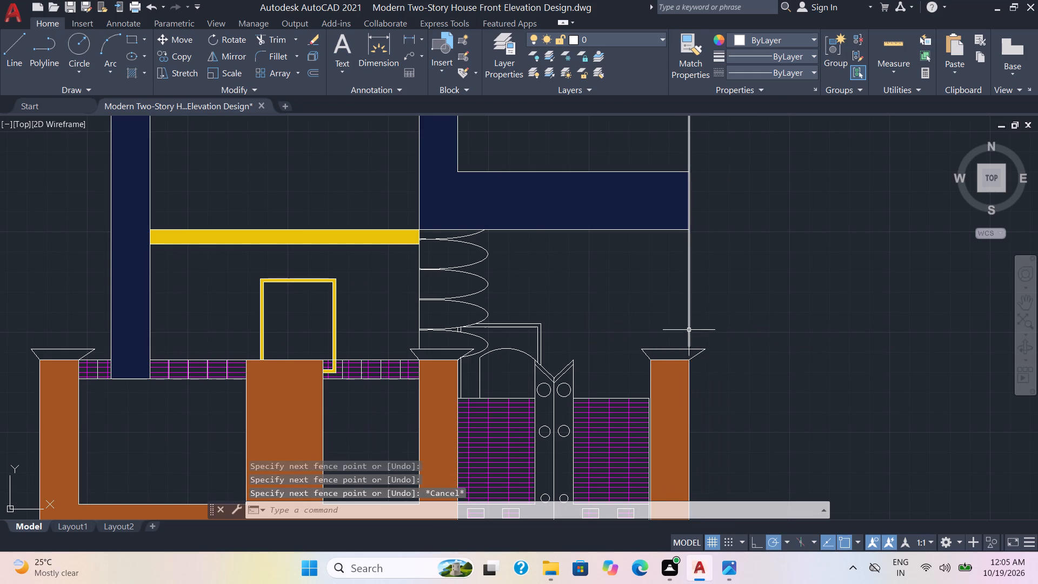
type("TR")
key("Return")
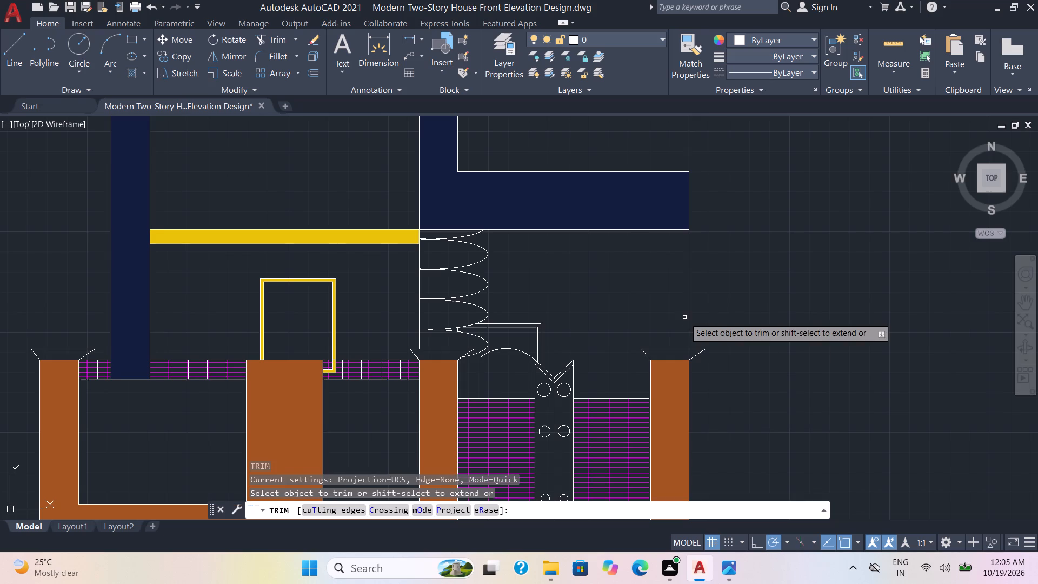
left_click(689, 317, "shift")
scroll(733, 310, "down", 1)
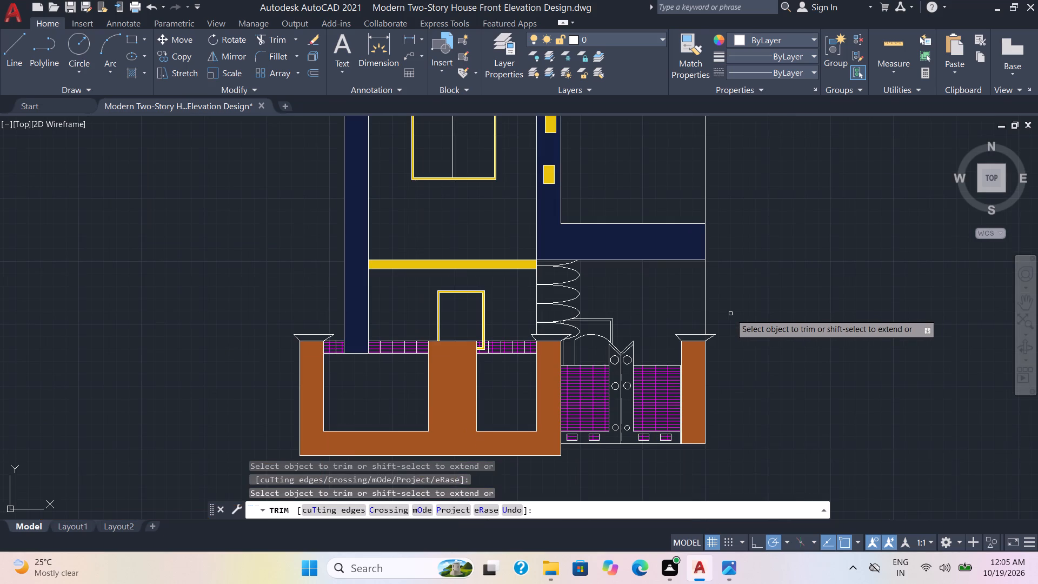
key("Escape")
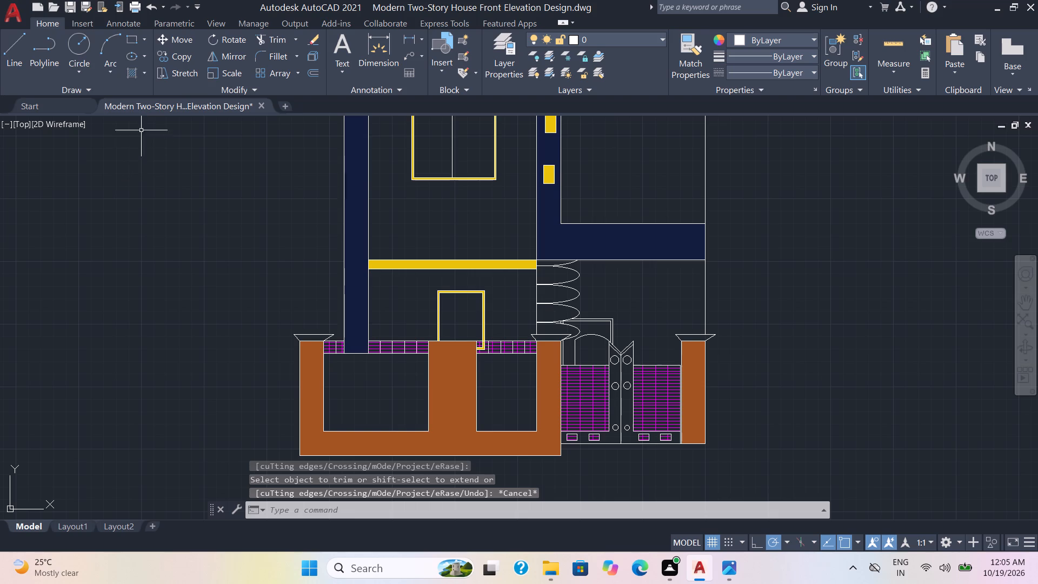
Fill the flared caps of the far-left pillar and the two gate pillars with a solid hatch in yellow 231,194,8.
left_click(131, 69)
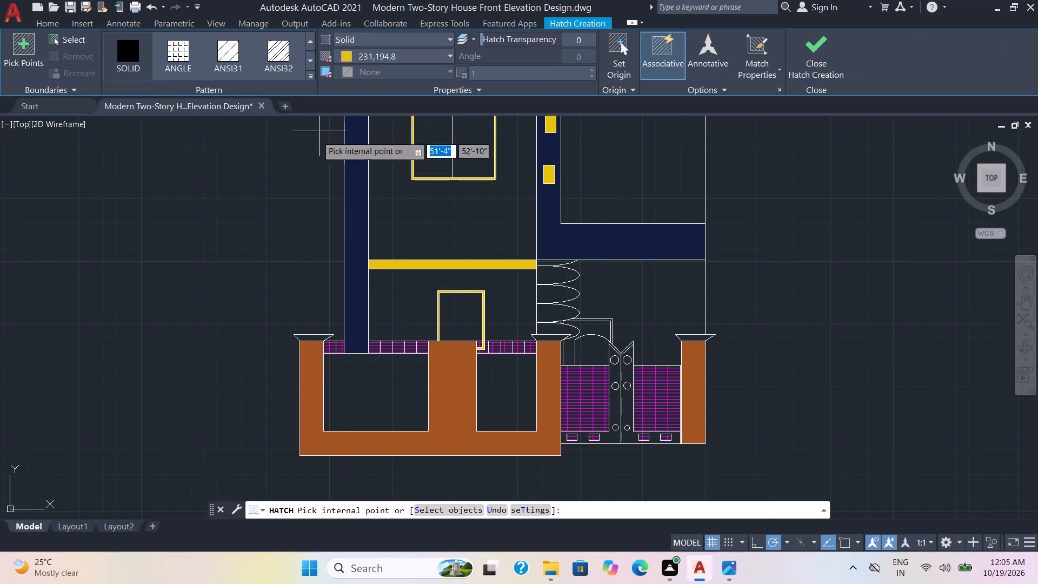
left_click(355, 55)
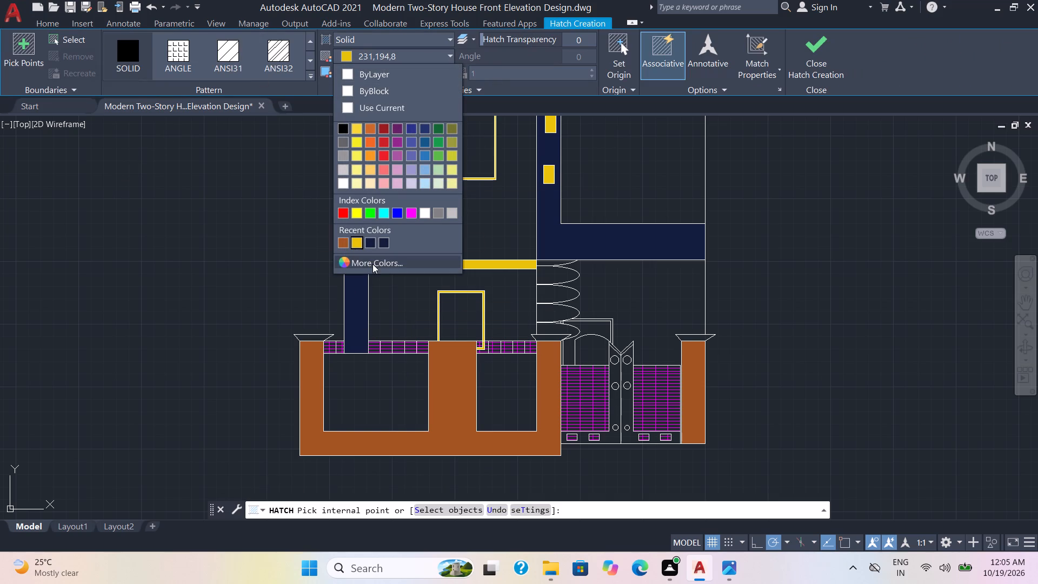
left_click(355, 245)
scroll(304, 342, "up", 2)
left_click(319, 335)
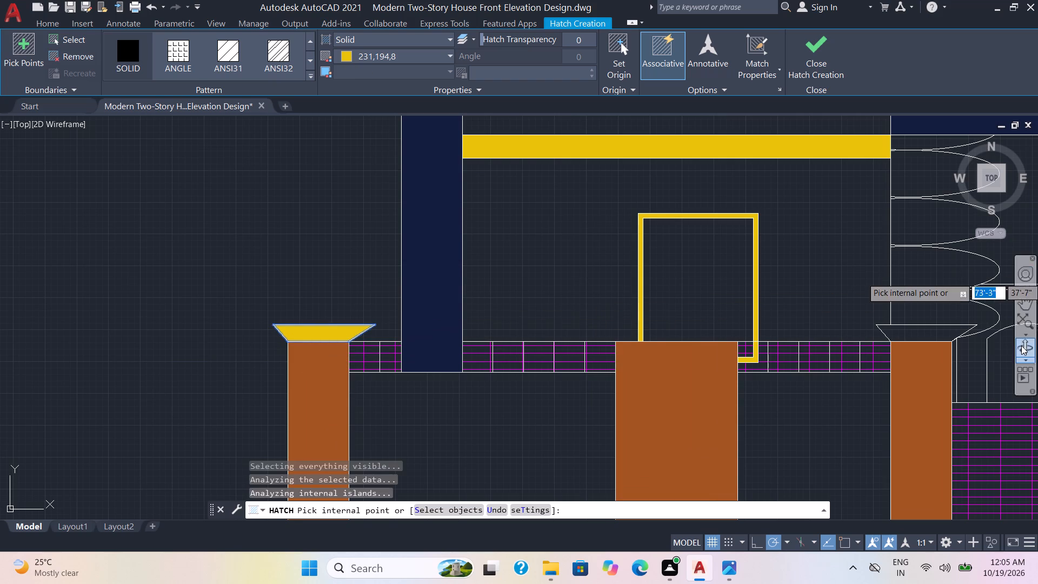
left_click(944, 341)
scroll(944, 341, "down", 3)
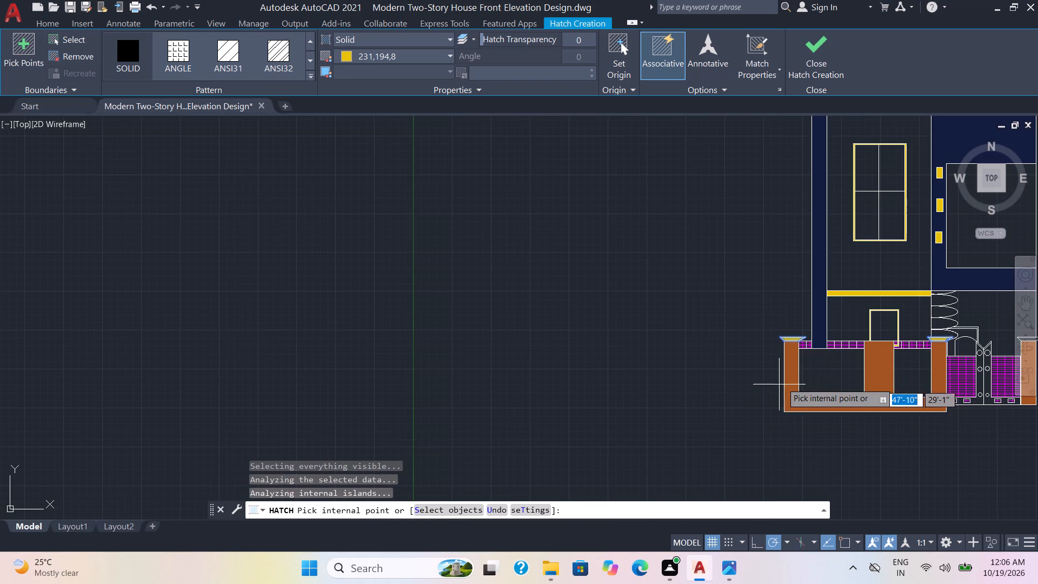
middle_click_drag(810, 375, 469, 401)
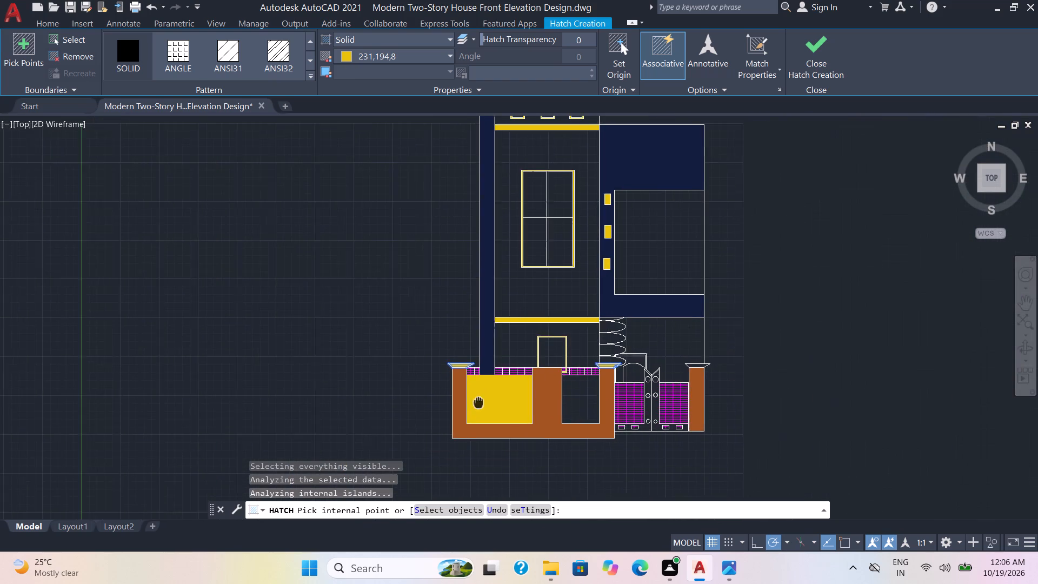
middle_click_drag(469, 401, 465, 401)
scroll(680, 369, "up", 2)
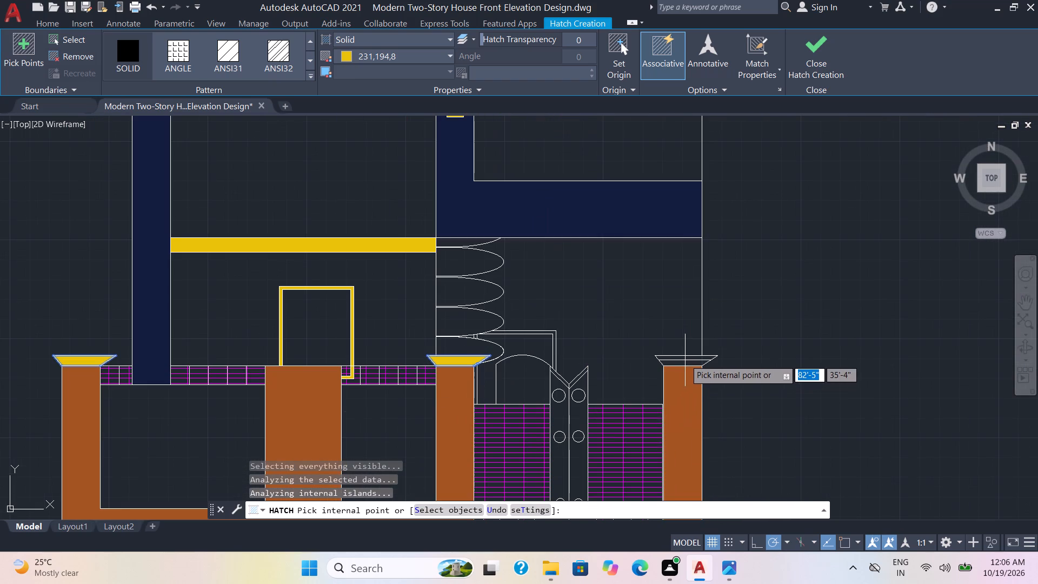
left_click(677, 362)
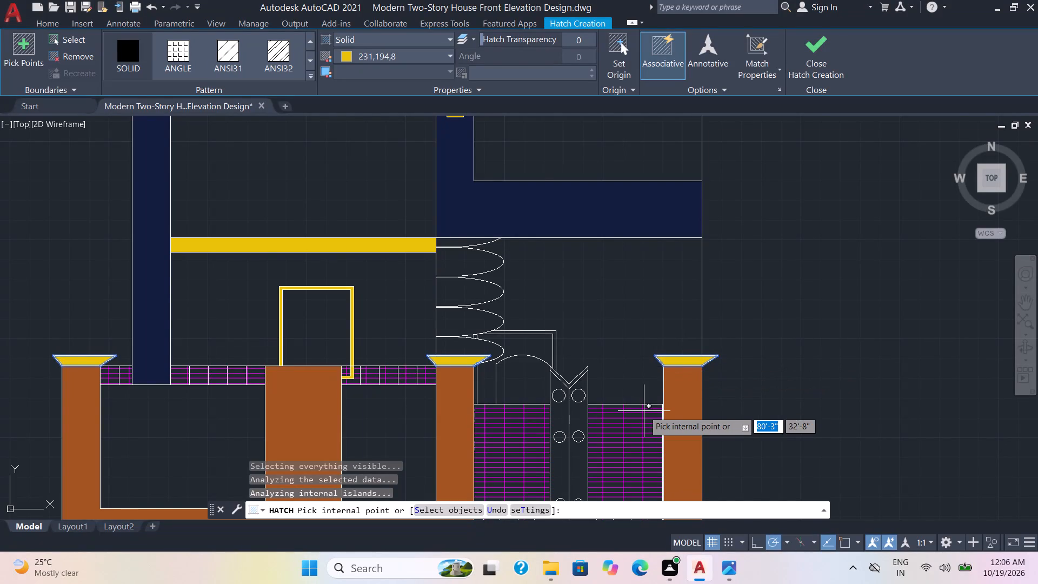
Fill the double-lined frame behind the gate's left leaf, including its separate pieces beside the left gate pillar, with the same solid yellow hatch.
scroll(643, 396, "up", 2)
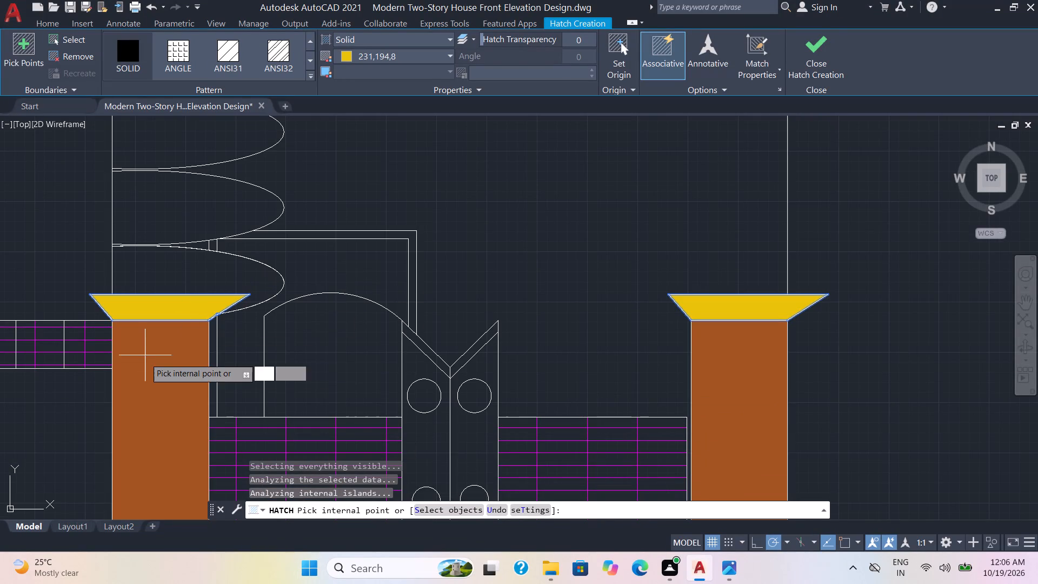
left_click(213, 343)
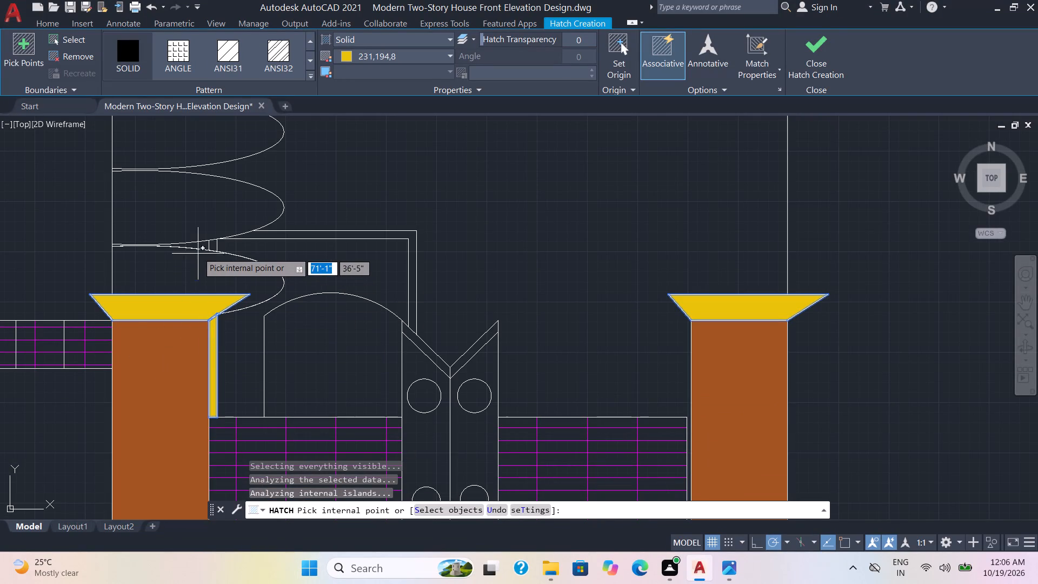
left_click(214, 247)
left_click(268, 236)
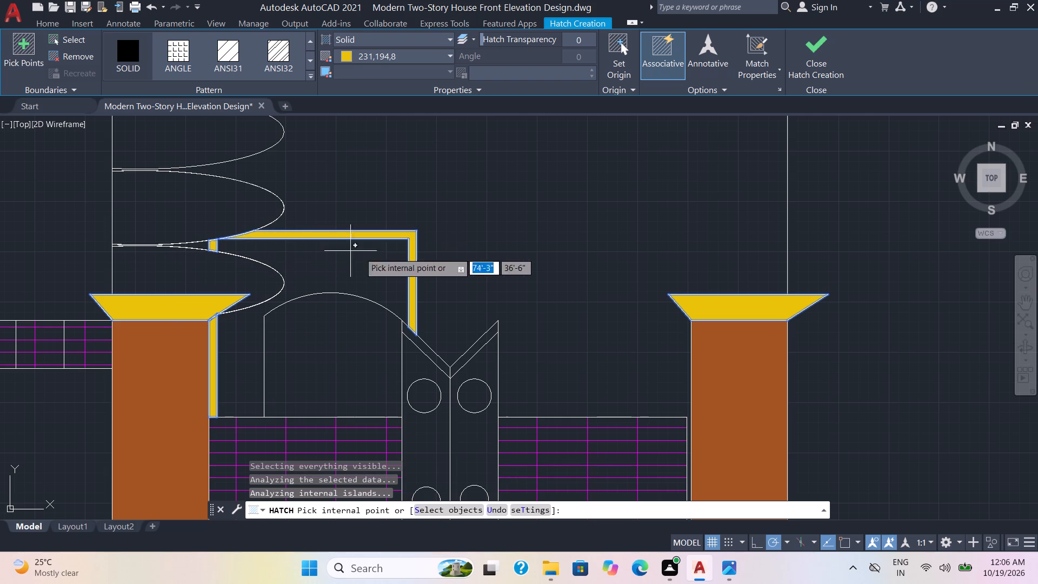
scroll(445, 336, "down", 1)
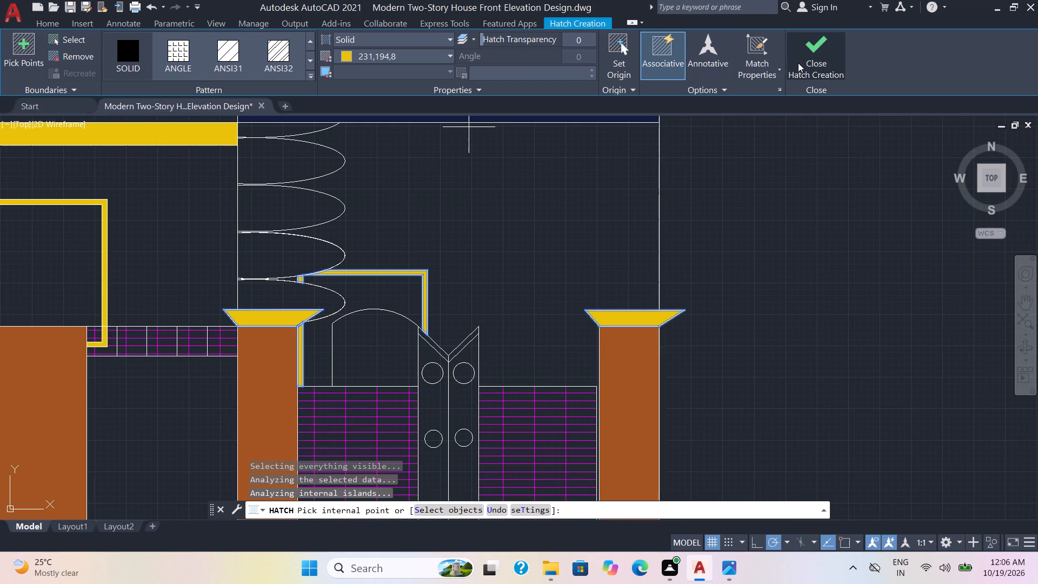
left_click(815, 59)
Draw a narrow upright ellipse with a half-height of about 1'-8" inside the arch above the left gate leaf and trim its part below the leaf's top edge.
middle_click_drag(775, 227, 774, 204)
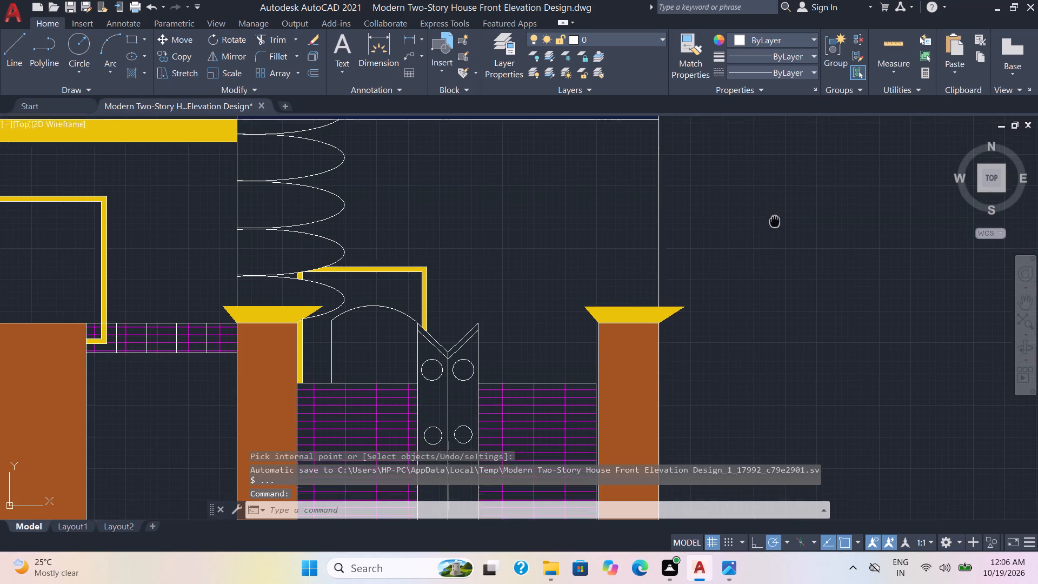
middle_click_drag(774, 204, 769, 62)
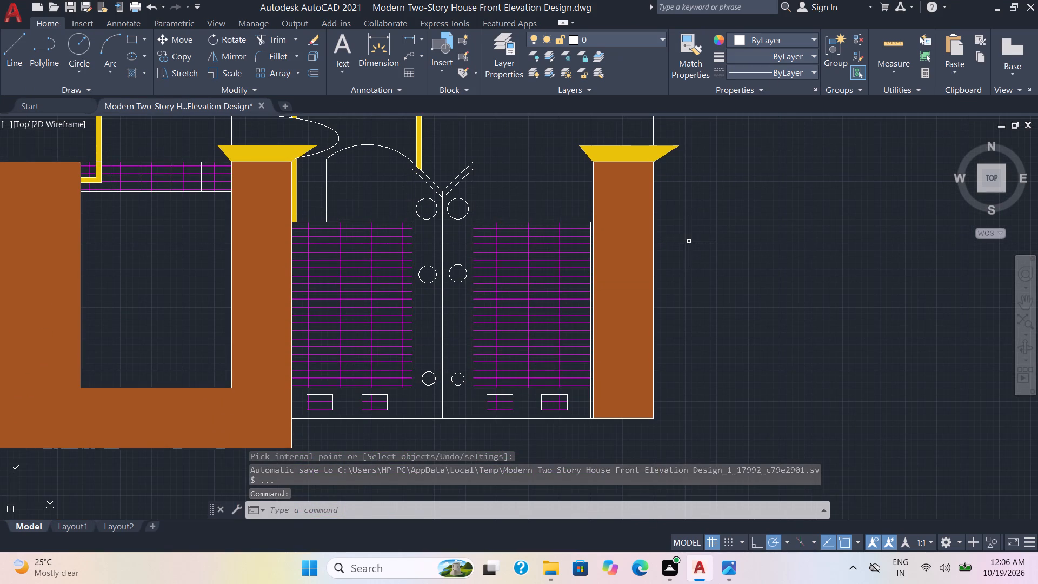
left_click(127, 55)
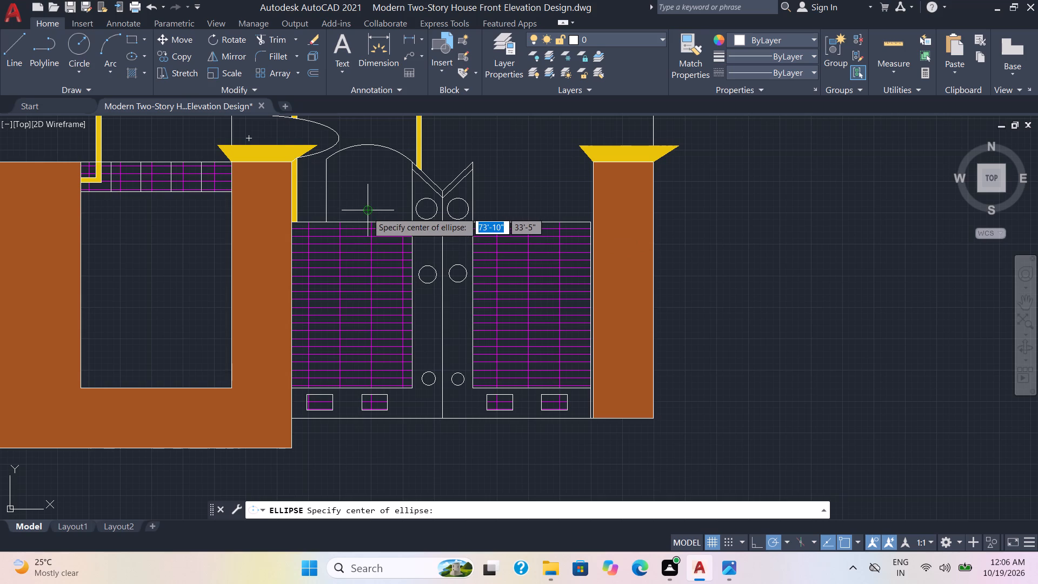
left_click(367, 212)
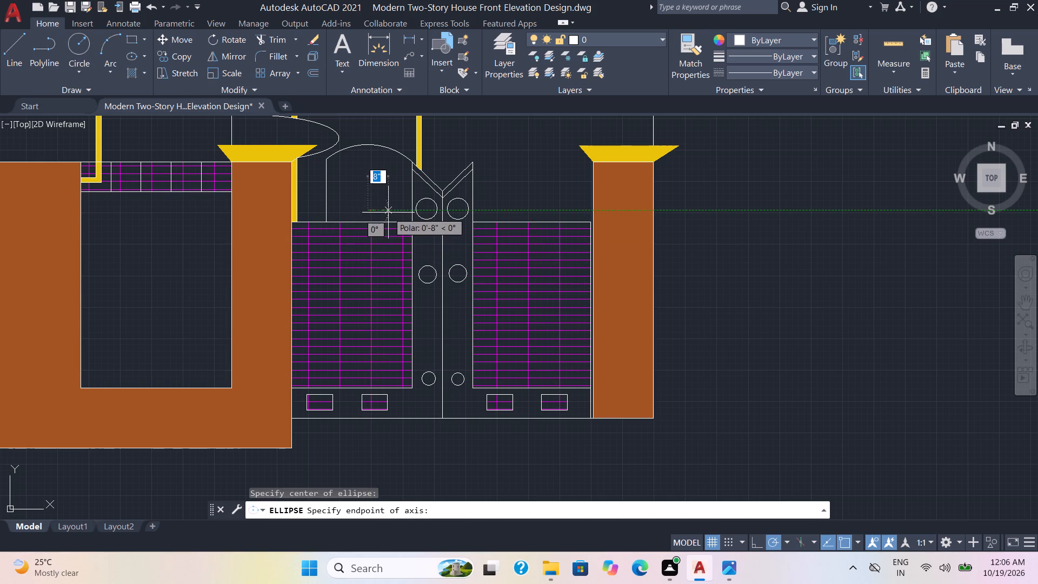
left_click(384, 214)
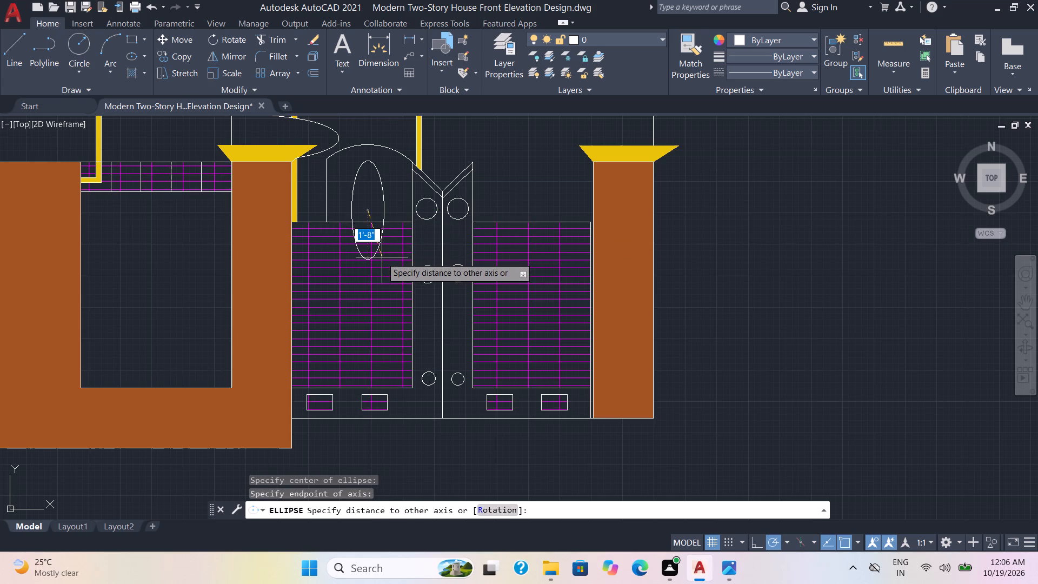
left_click(382, 257)
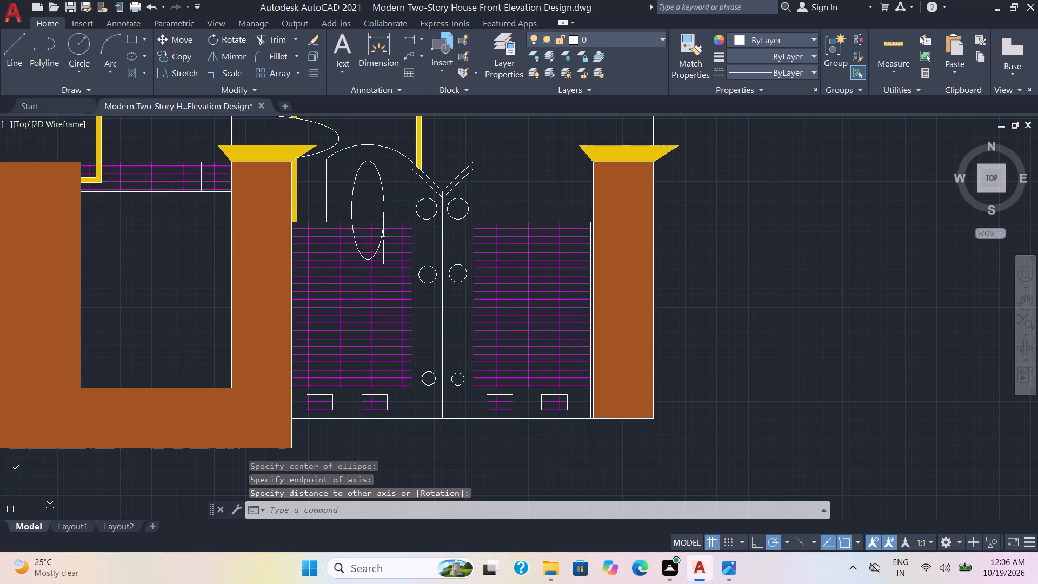
left_click(274, 35)
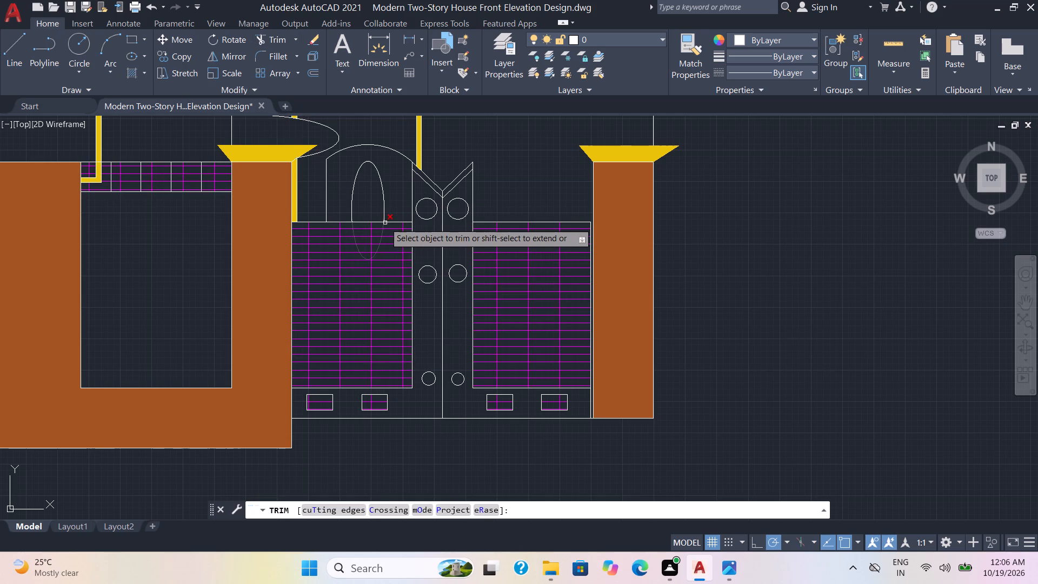
left_click(385, 224)
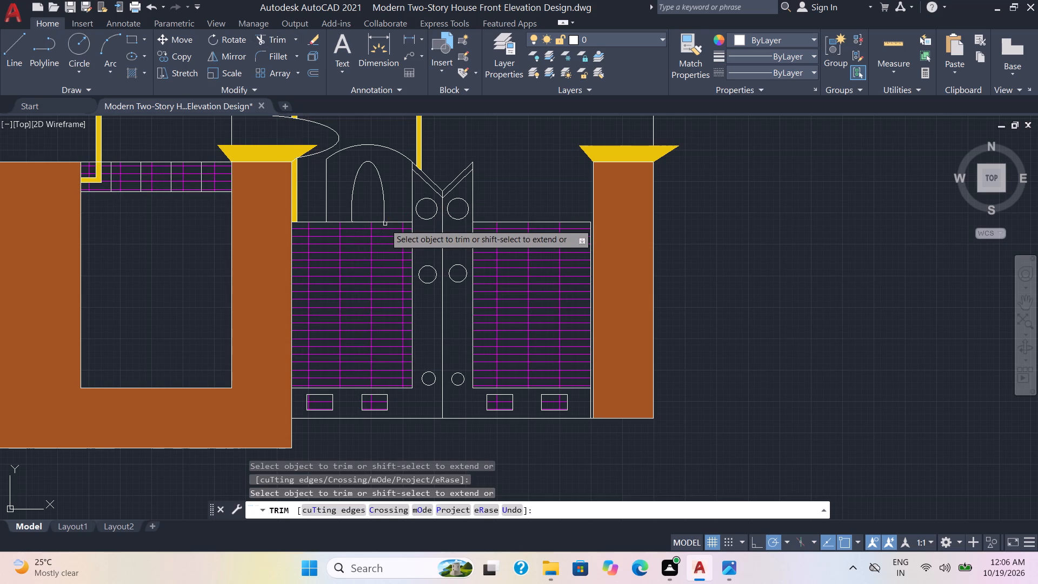
Fill the half-ellipse inside the arch above the left gate leaf with a solid hatch in yellow 231,194,8.
left_click(134, 75)
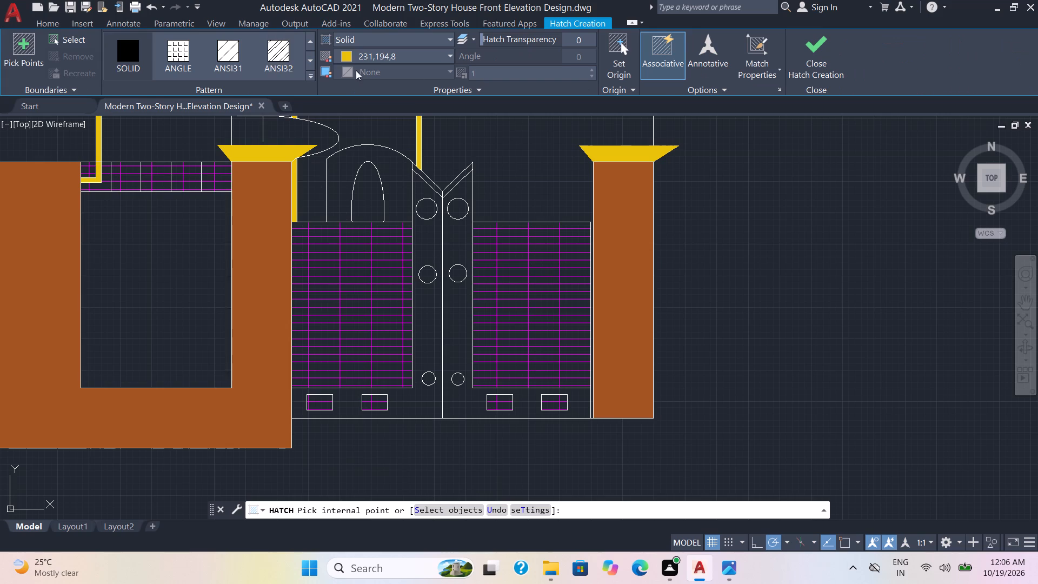
left_click(372, 54)
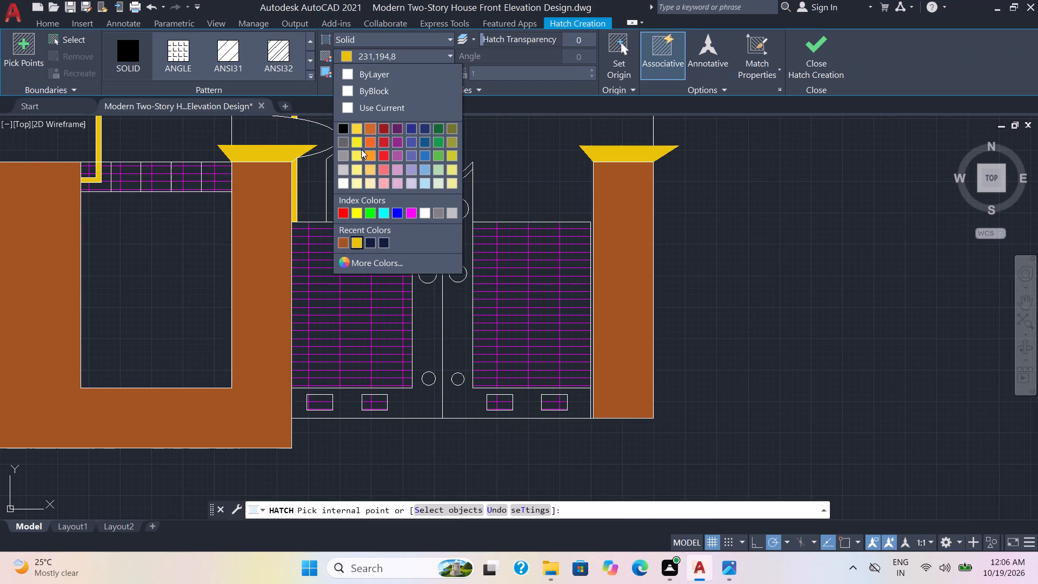
left_click(356, 243)
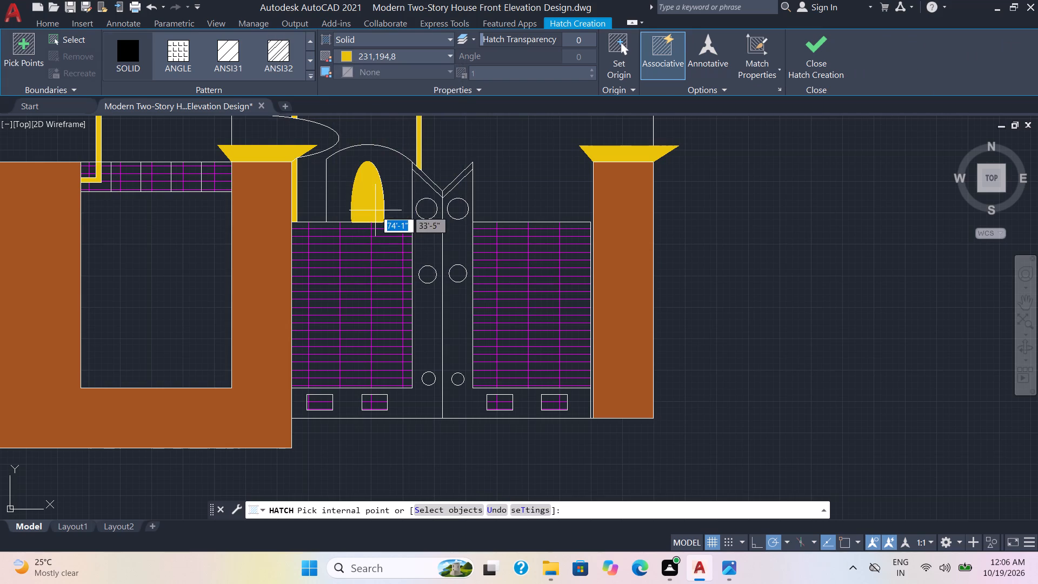
left_click(372, 209)
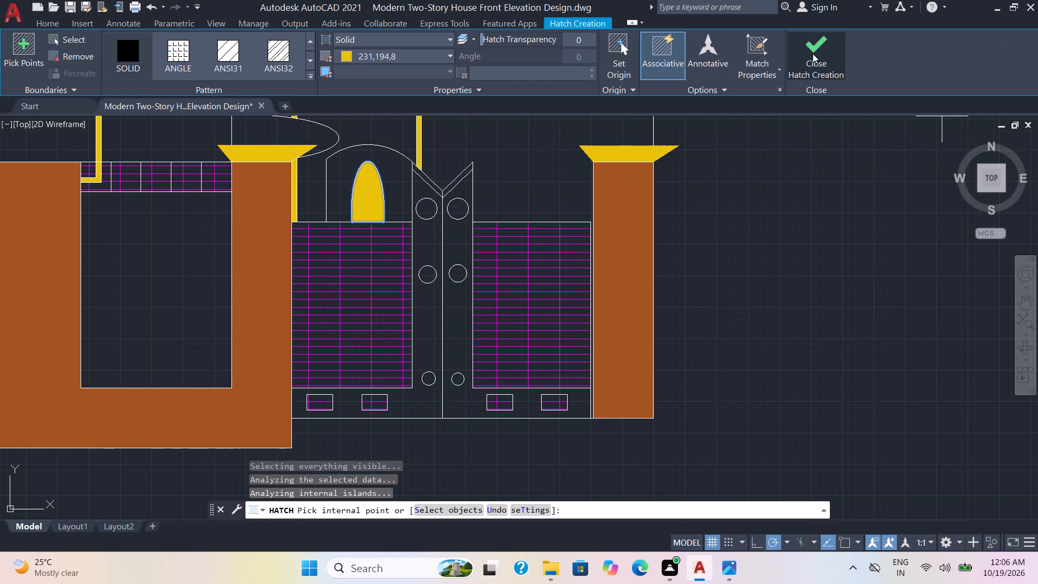
left_click(813, 54)
Save the elevation drawing.
scroll(822, 61, "down", 3)
scroll(768, 290, "down", 3)
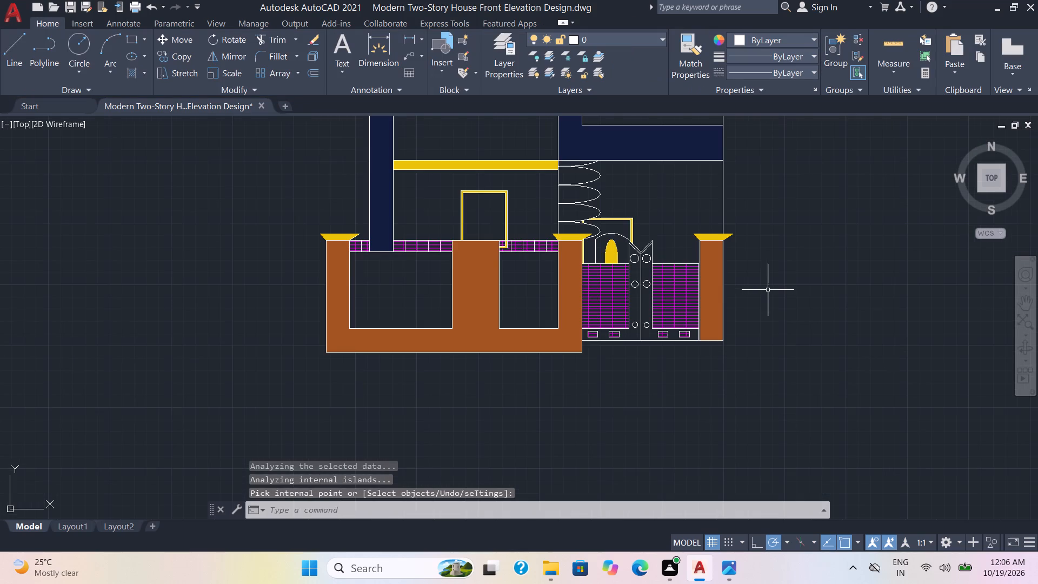
middle_click_drag(768, 290, 504, 371)
scroll(742, 310, "down", 1)
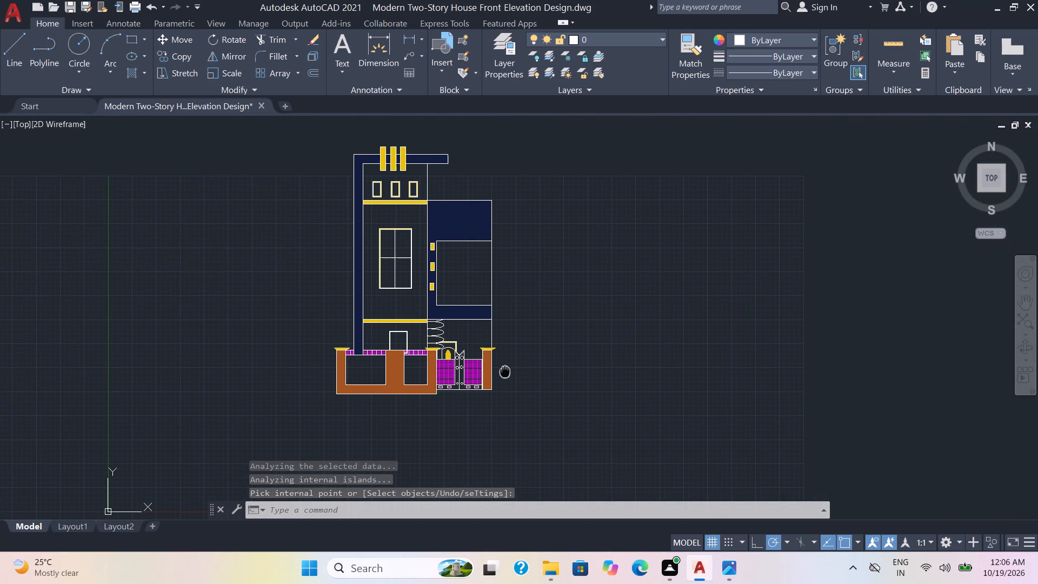
middle_click_drag(504, 371, 501, 368)
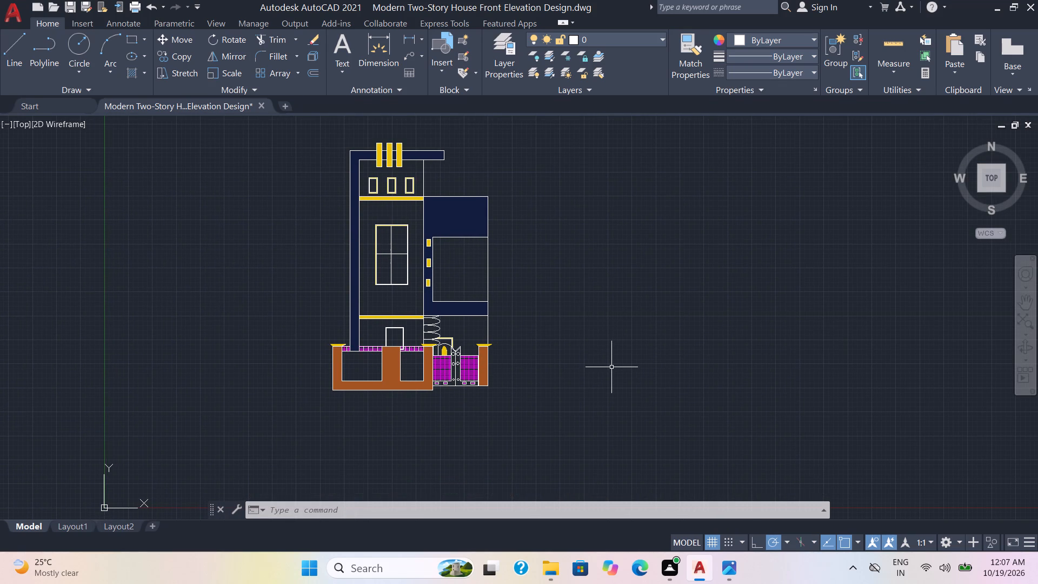
key("ctrl+s")
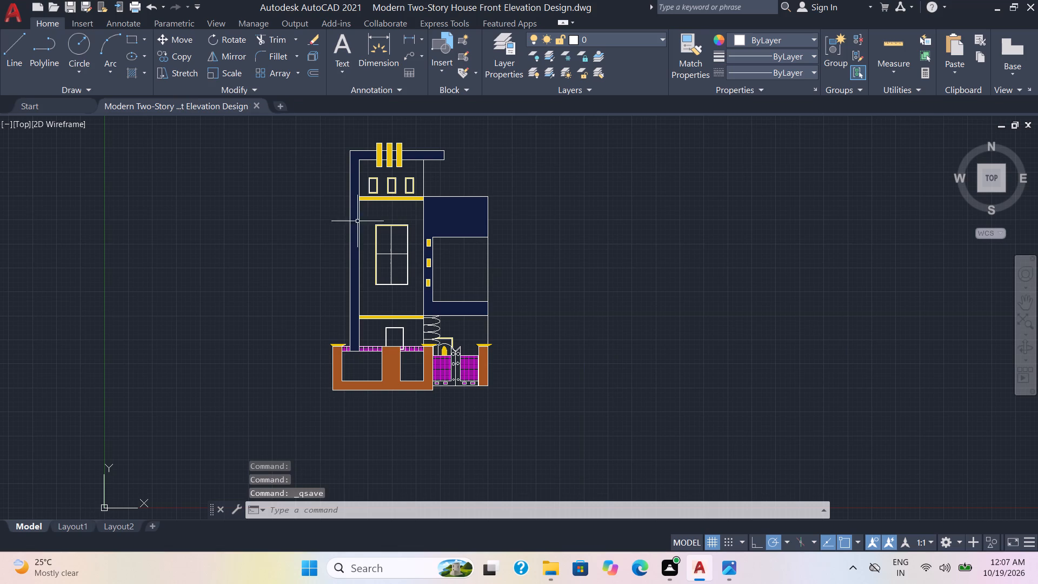
Draw a rectangle about 5' wide and 9'-6" high inside the open wall area enclosed by the dark blue band on the upper floor.
left_click(131, 37)
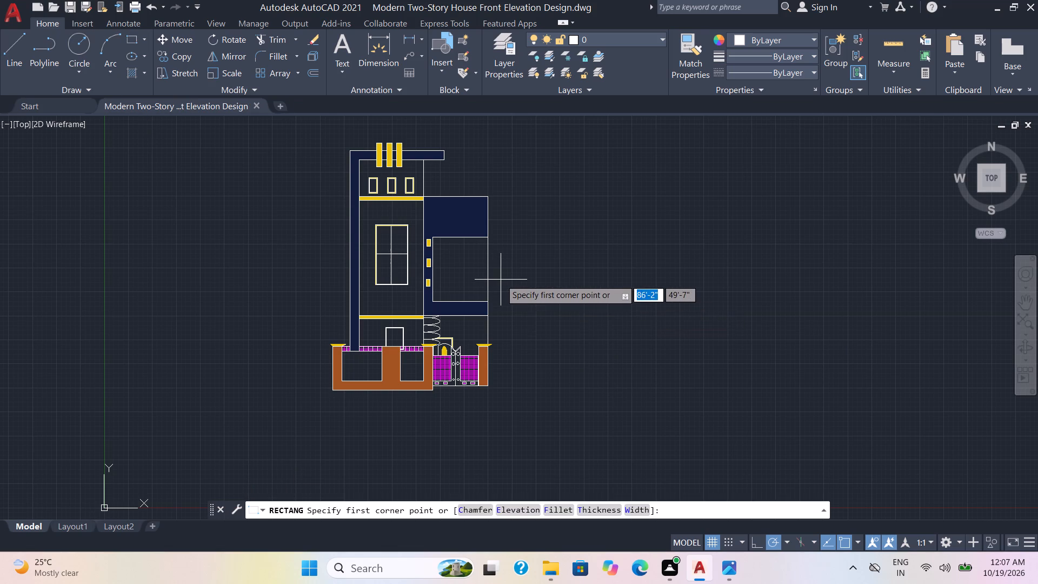
scroll(500, 279, "up", 2)
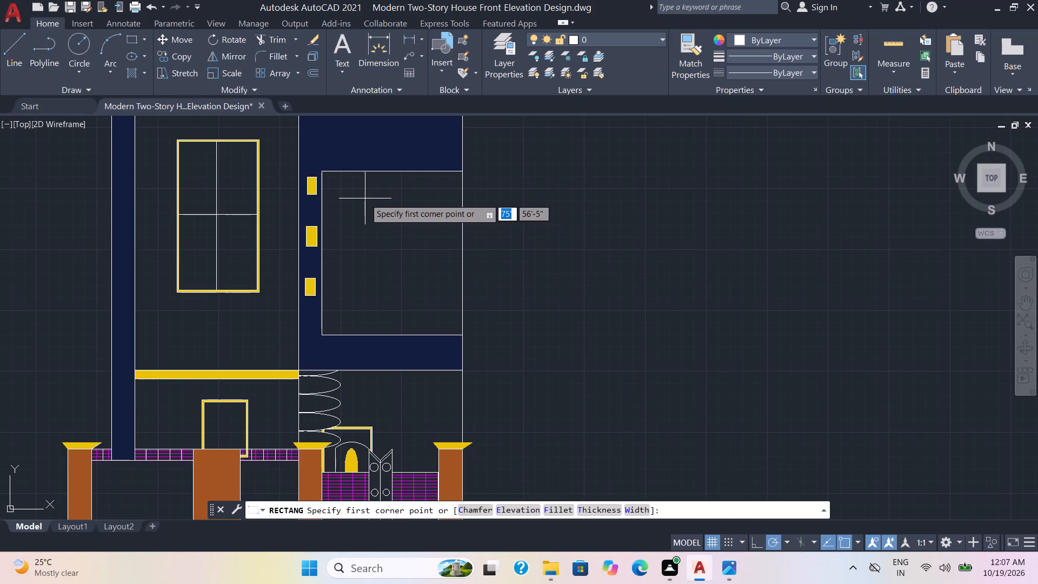
left_click(364, 200)
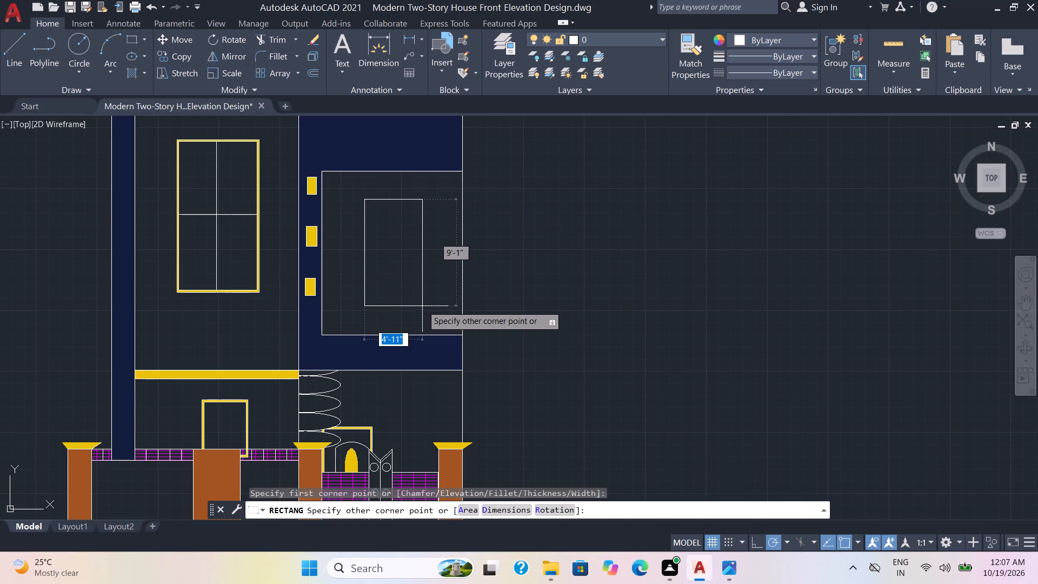
left_click(425, 311)
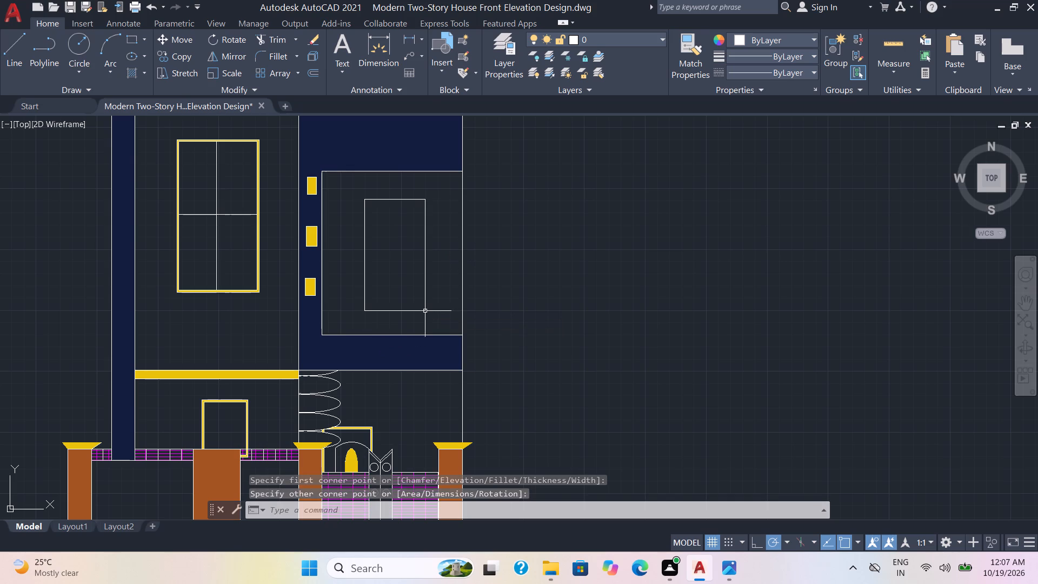
Offset the new rectangle 2" inward to form a double-lined frame.
key("o")
key("Return")
key("2")
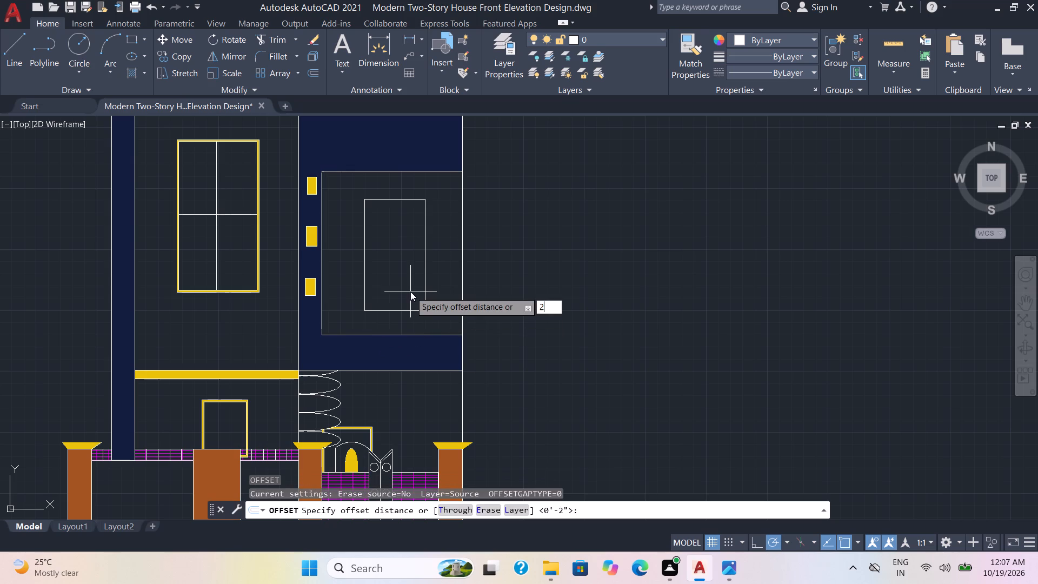
key("Return")
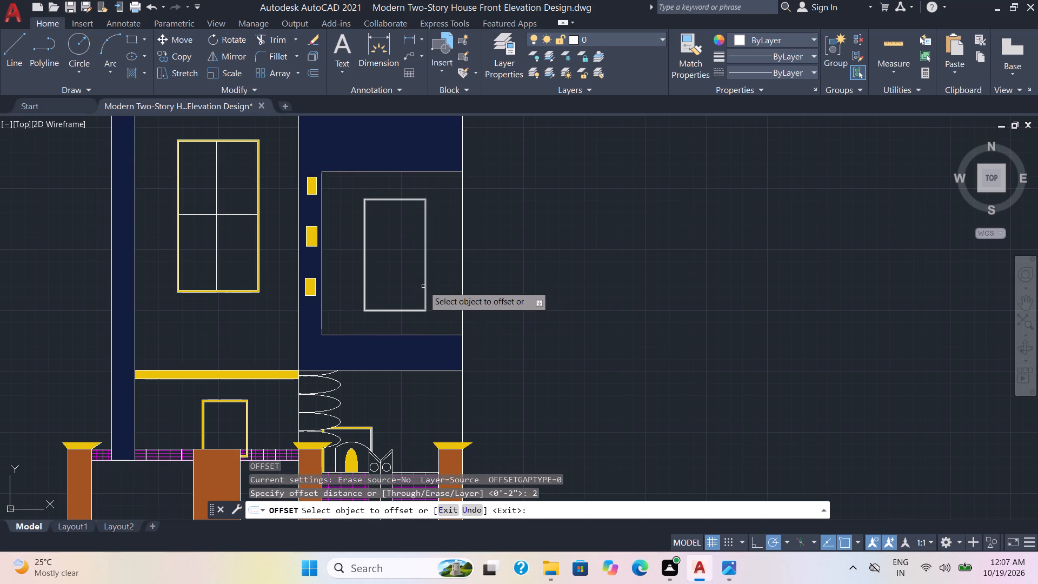
left_click(427, 286)
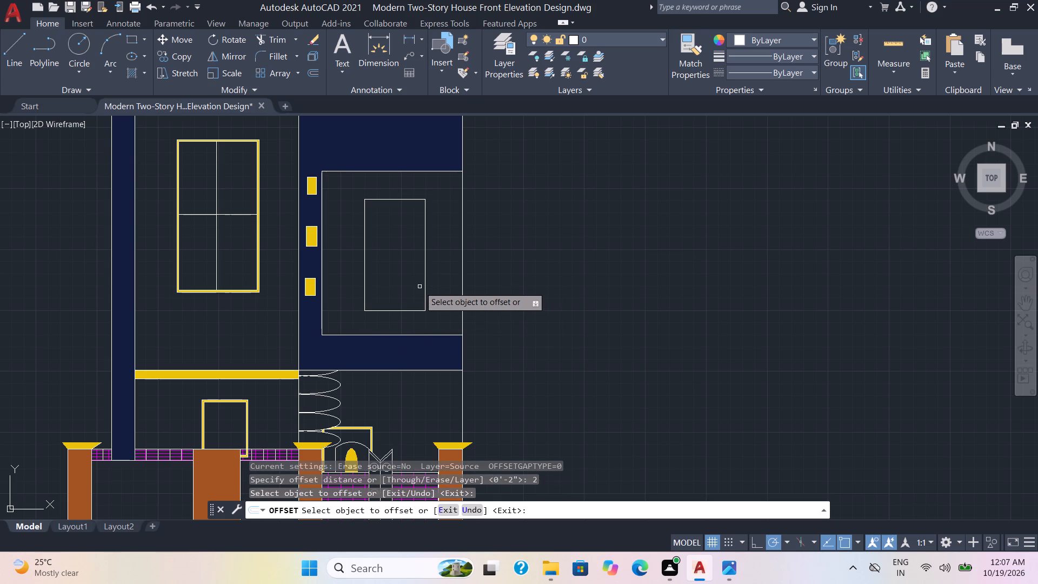
left_click(423, 289)
left_click(414, 290)
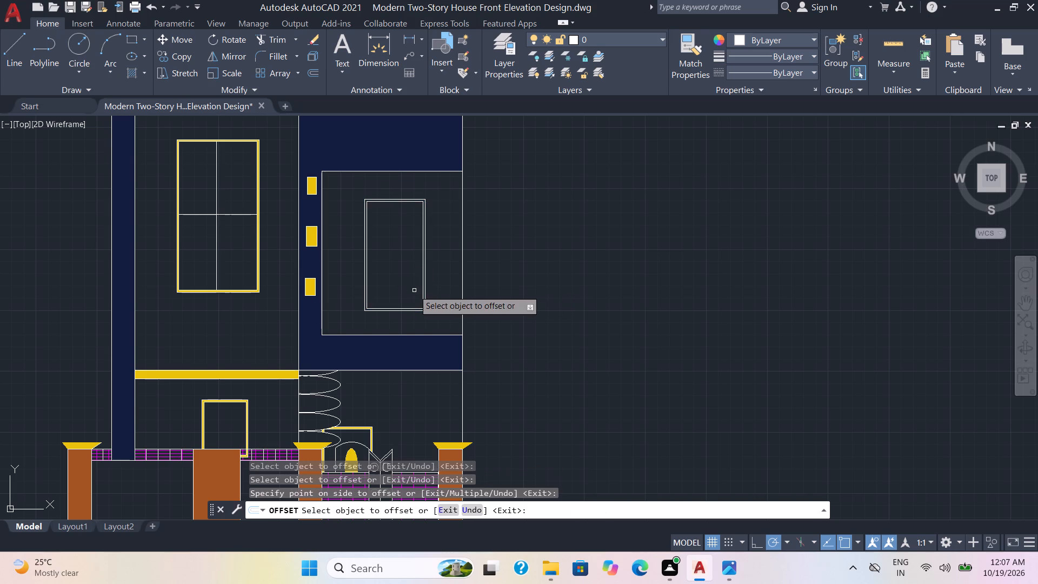
Fill the gap between the double lines of the new upper-floor window frame with a solid hatch in yellow 231,194,8.
key("Escape")
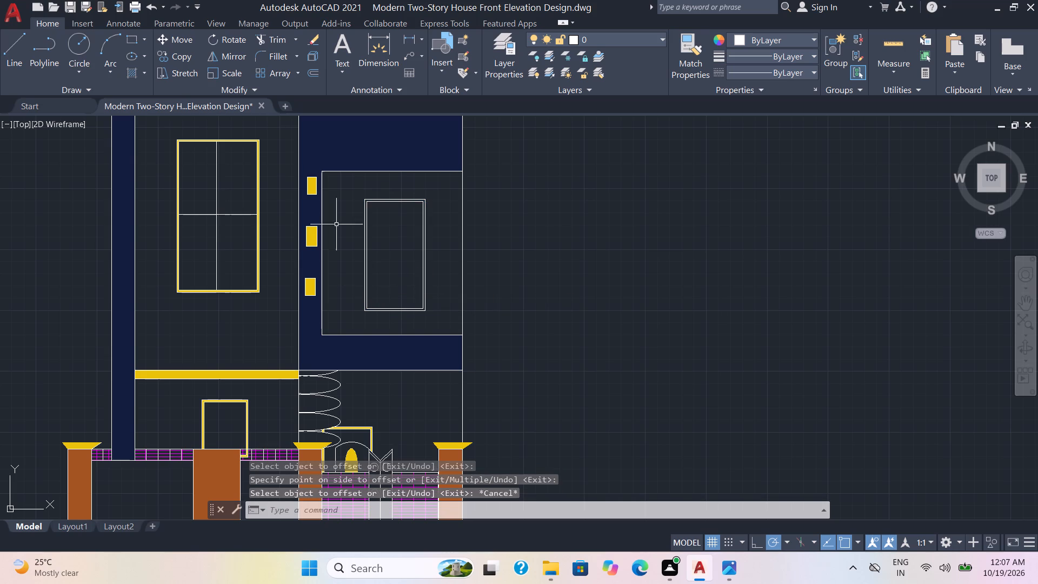
left_click(132, 67)
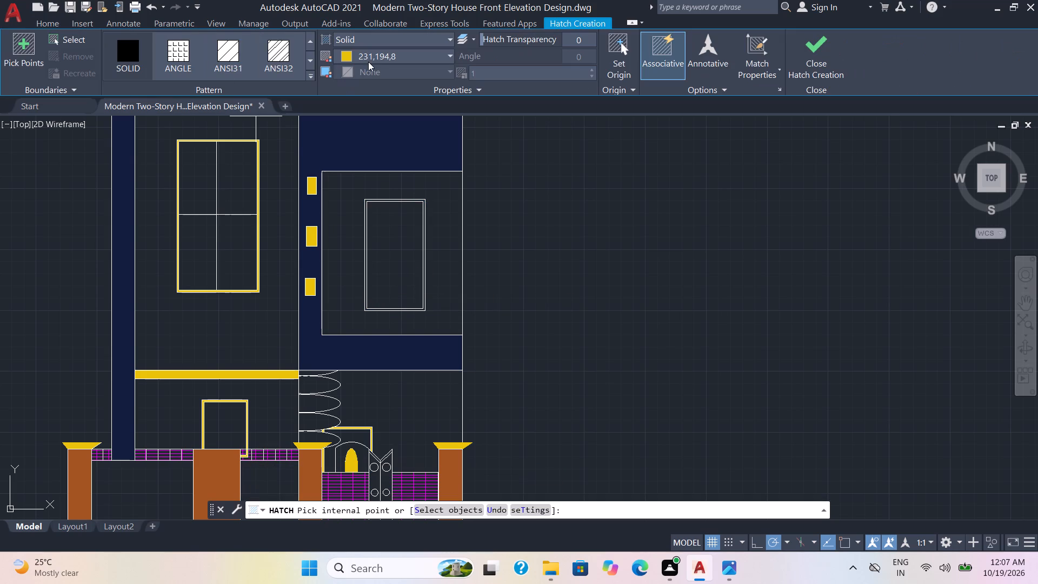
left_click(369, 59)
left_click(361, 242)
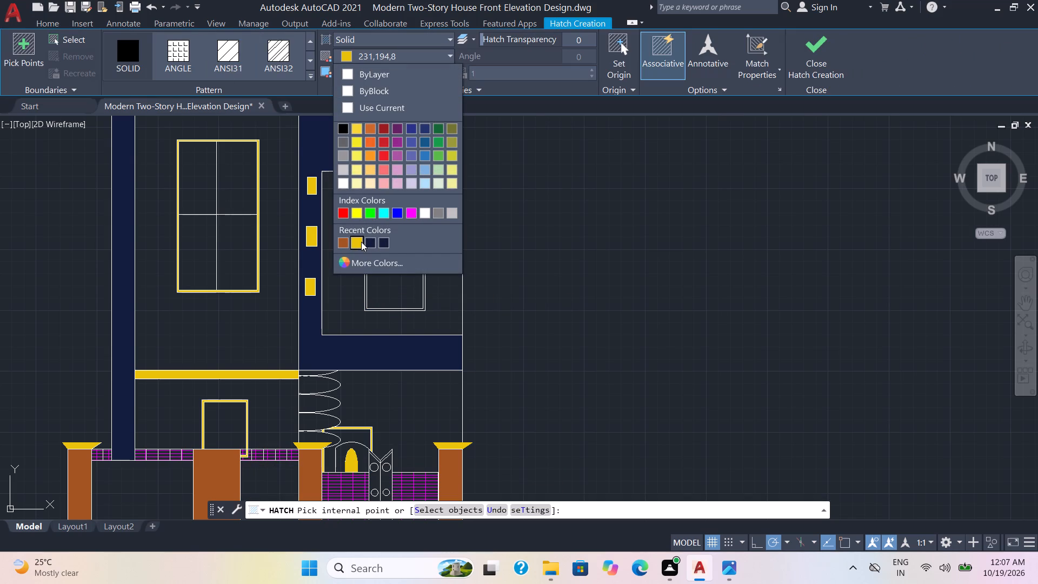
scroll(361, 241, "up", 2)
left_click(369, 238)
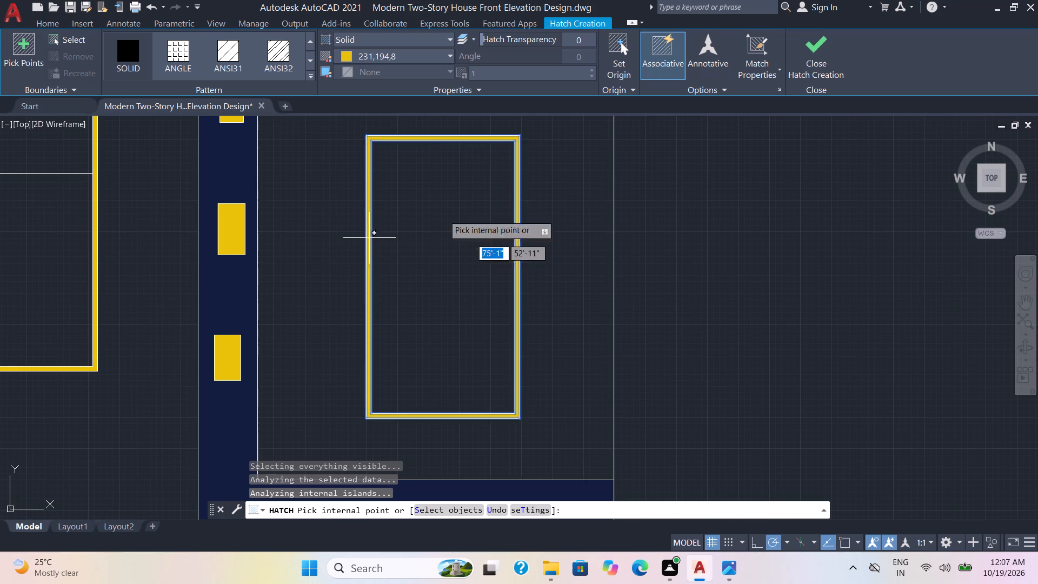
left_click(829, 55)
Save the elevation drawing.
scroll(829, 55, "down", 2)
scroll(709, 265, "down", 3)
middle_click_drag(709, 260, 641, 263)
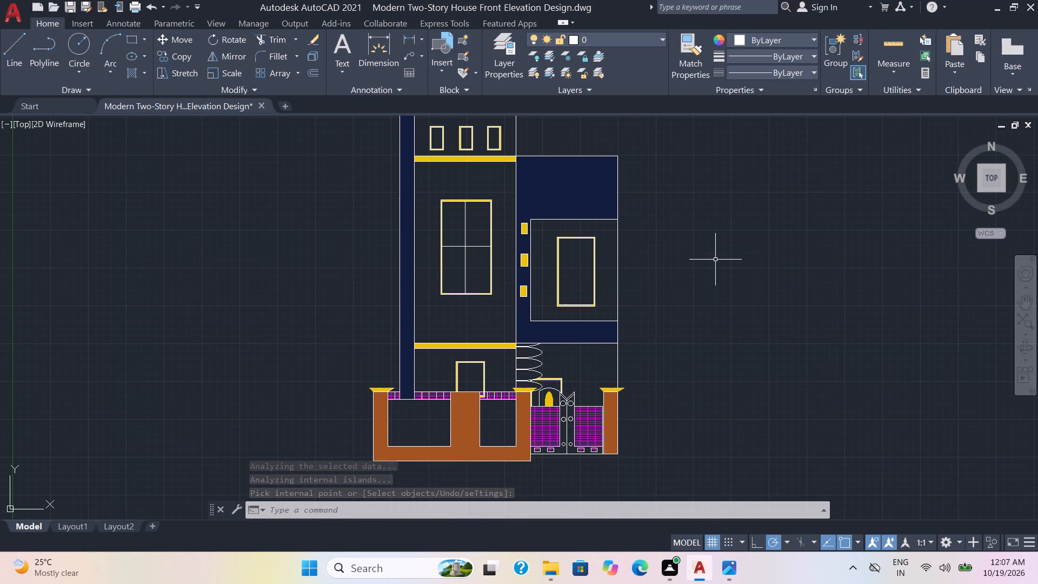
scroll(715, 260, "down", 1)
middle_click_drag(716, 260, 651, 273)
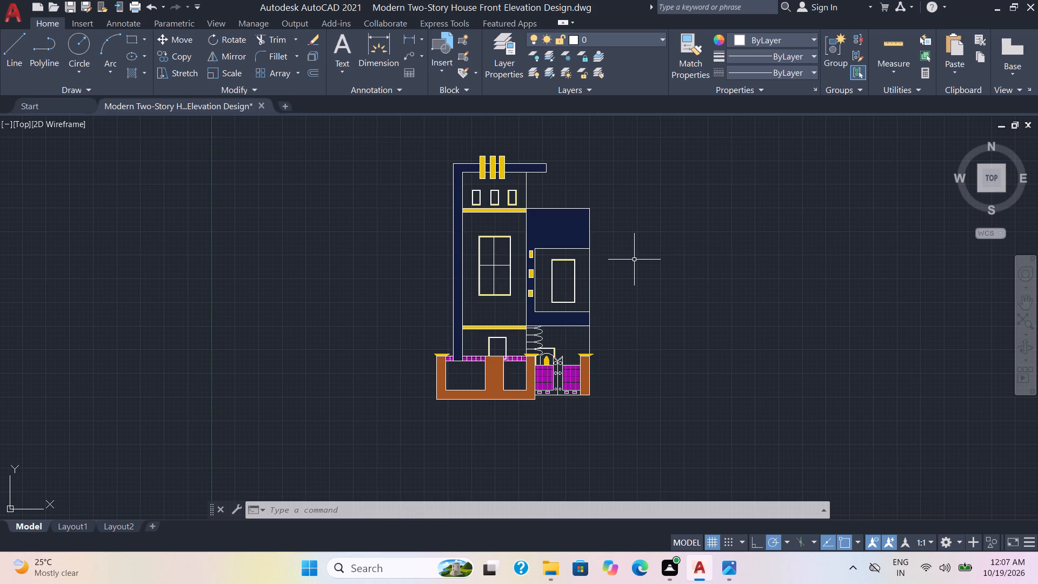
key("ctrl+s")
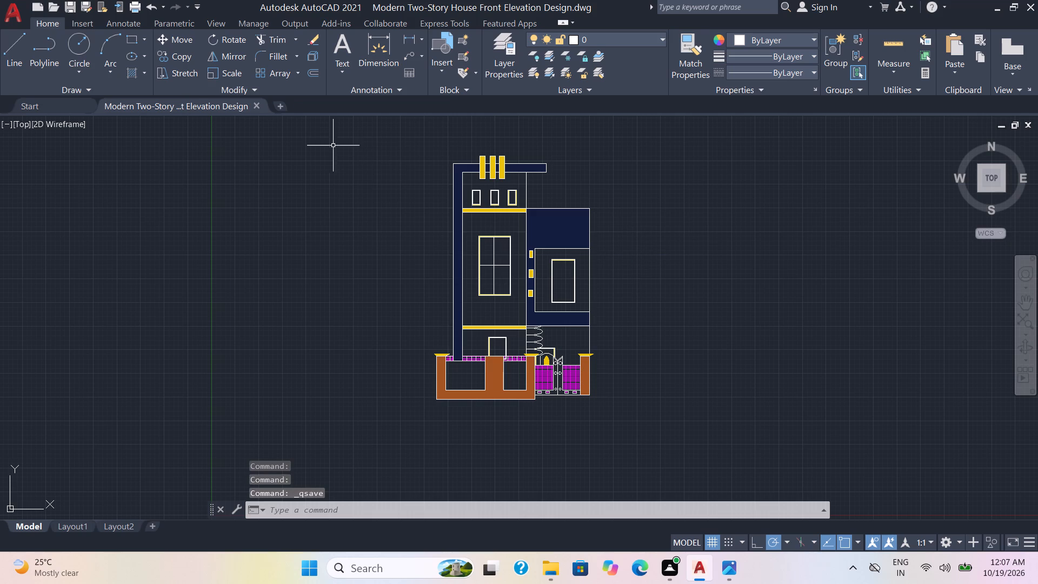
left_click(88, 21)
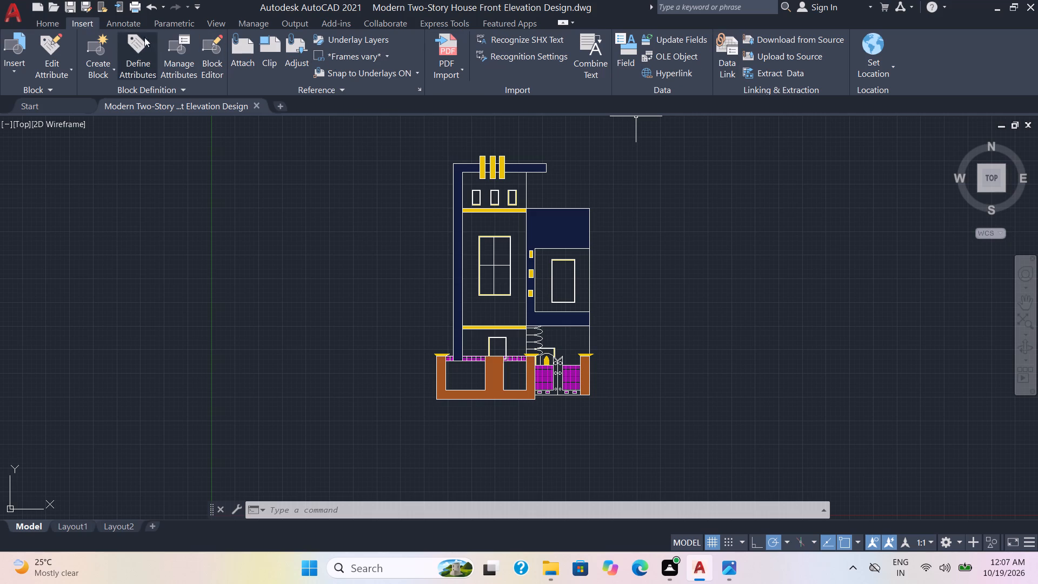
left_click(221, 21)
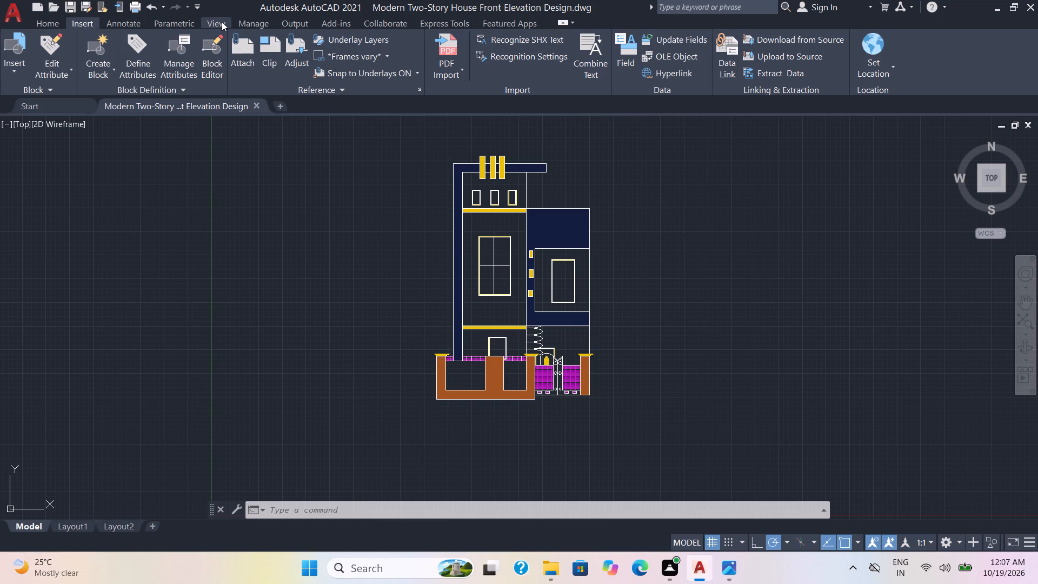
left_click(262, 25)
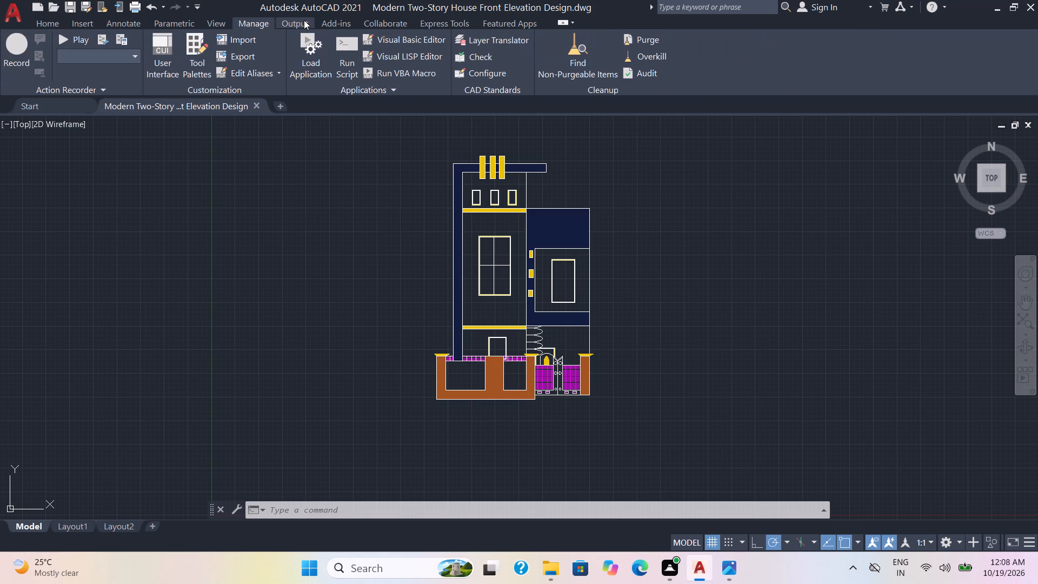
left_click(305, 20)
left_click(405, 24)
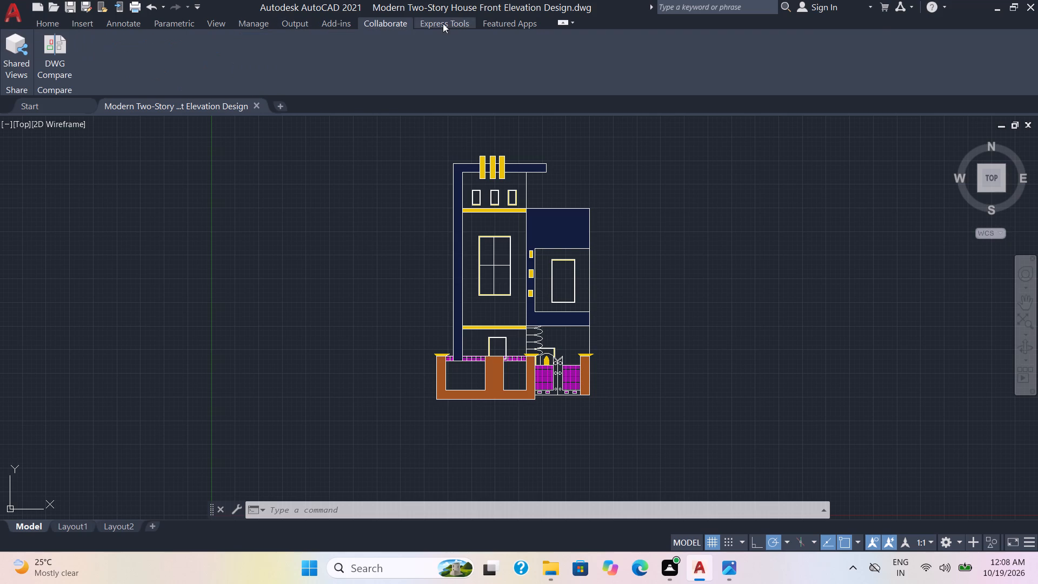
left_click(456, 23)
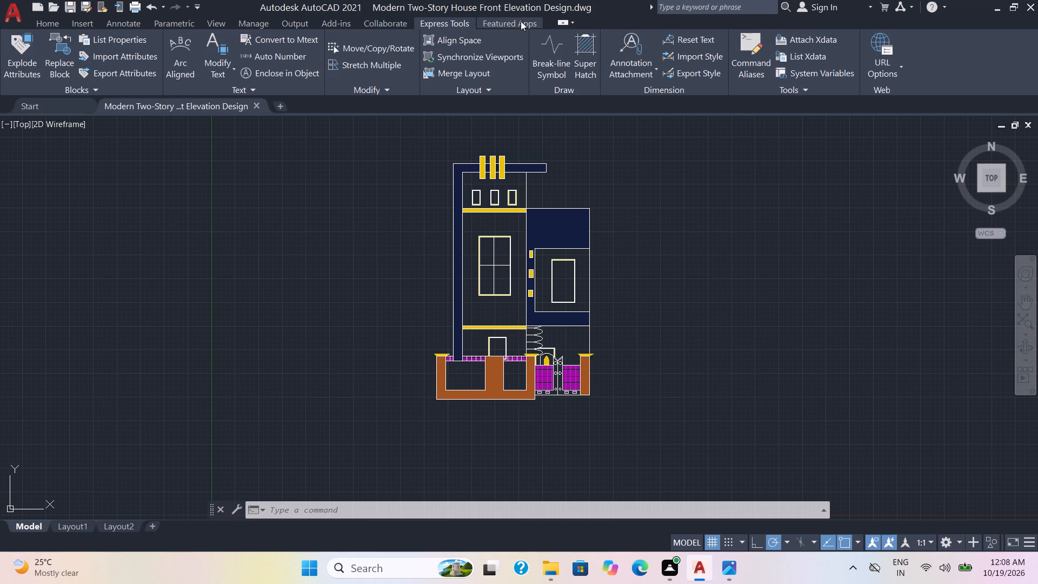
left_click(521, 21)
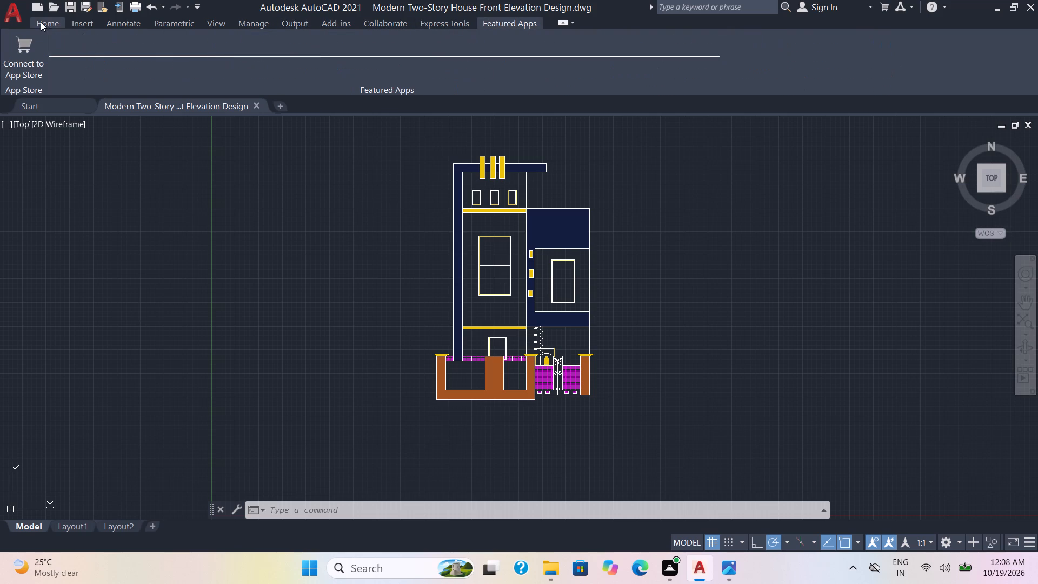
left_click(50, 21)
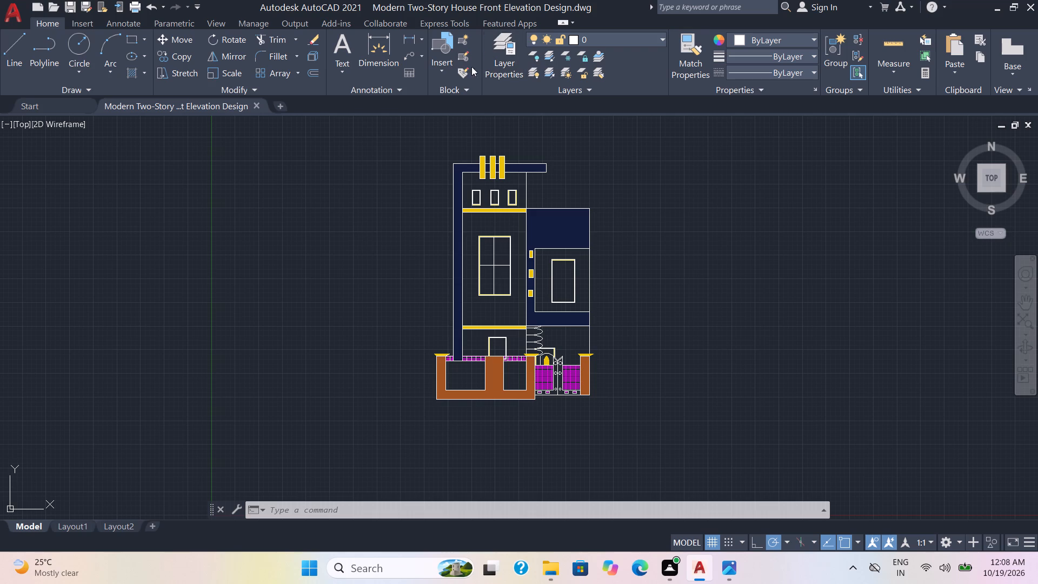
Look through the recent blocks, the current drawing's blocks and the kitchen_appliances.dwg library for blocks usable in the elevation.
left_click(447, 71)
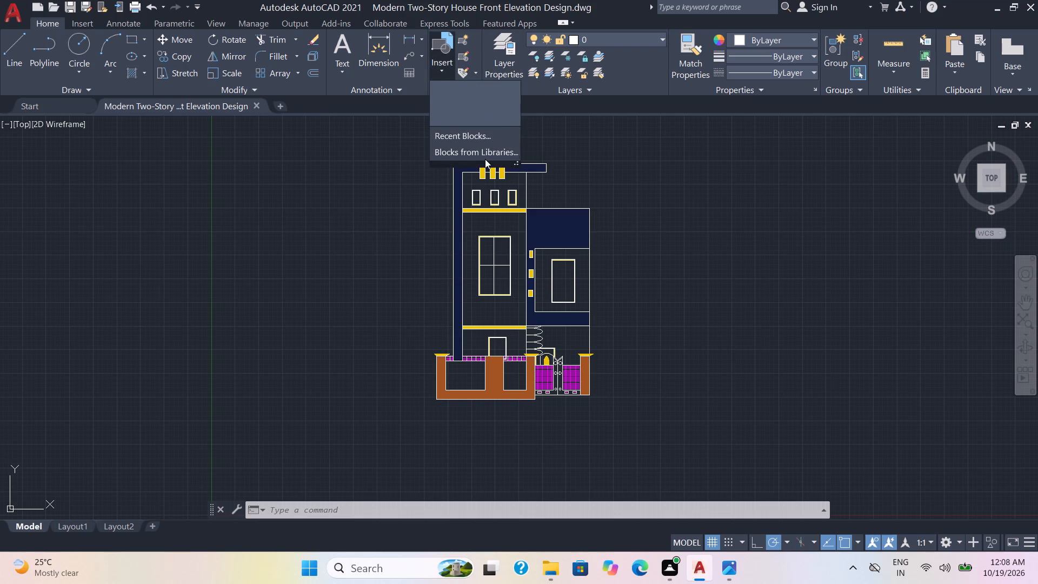
left_click(489, 136)
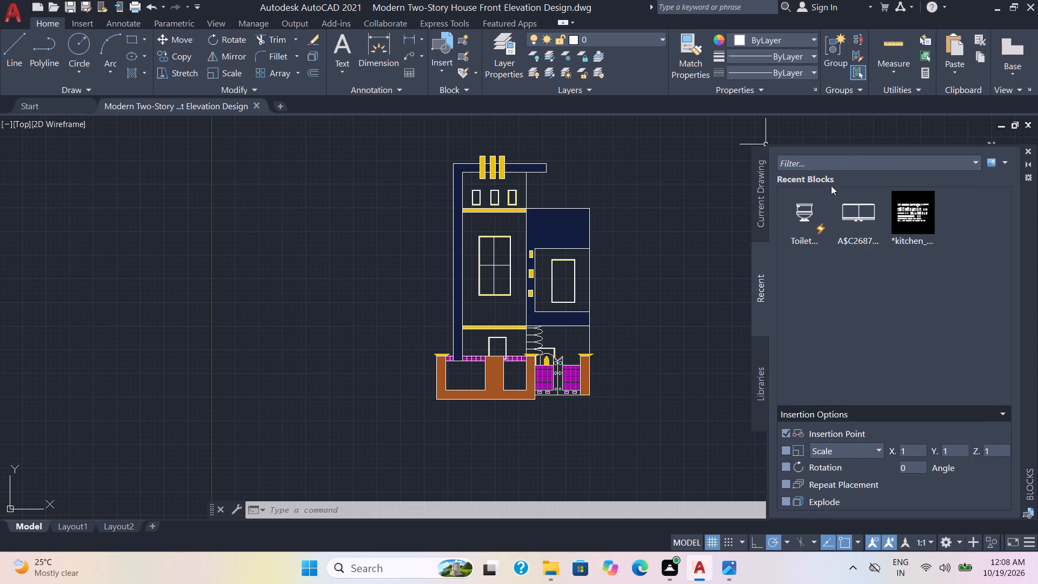
left_click(757, 221)
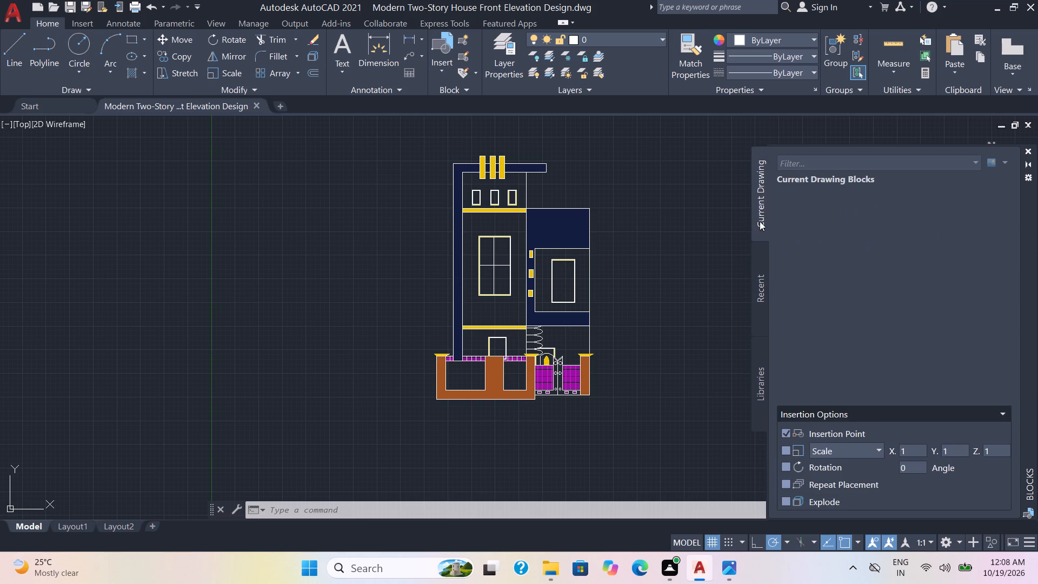
left_click(764, 366)
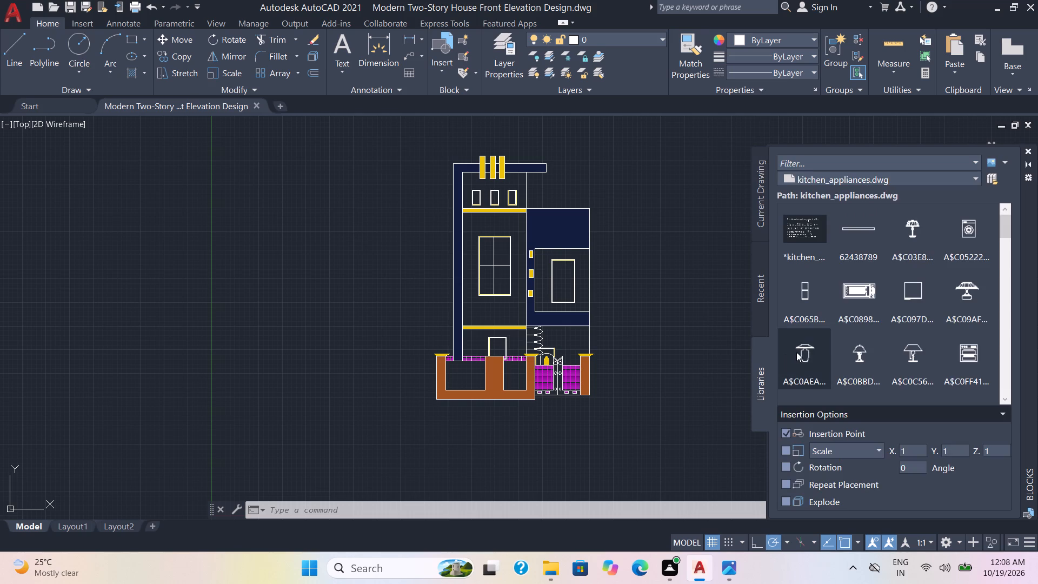
scroll(804, 347, "down", 13)
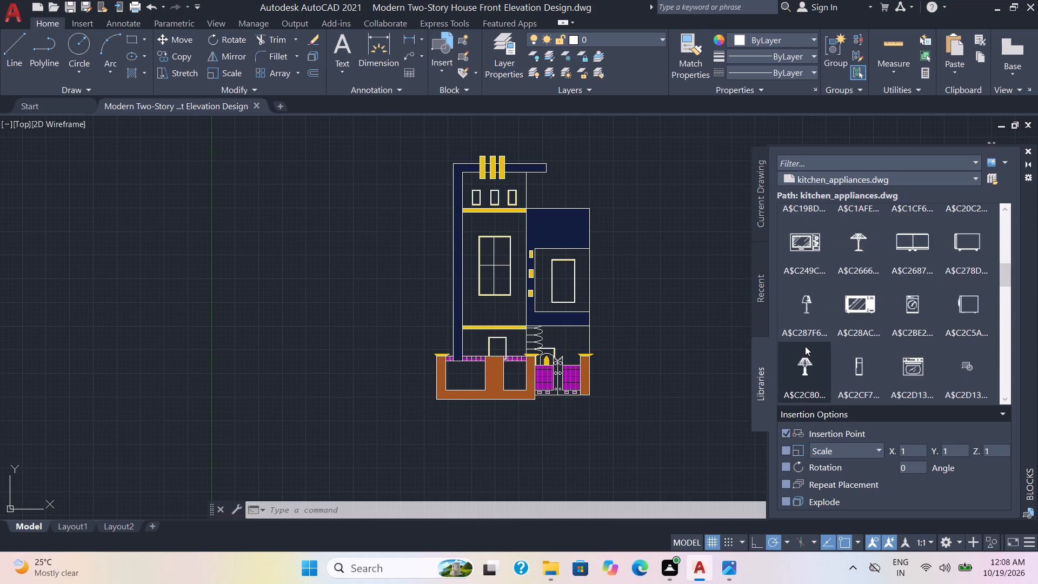
scroll(805, 346, "down", 6)
left_click(949, 181)
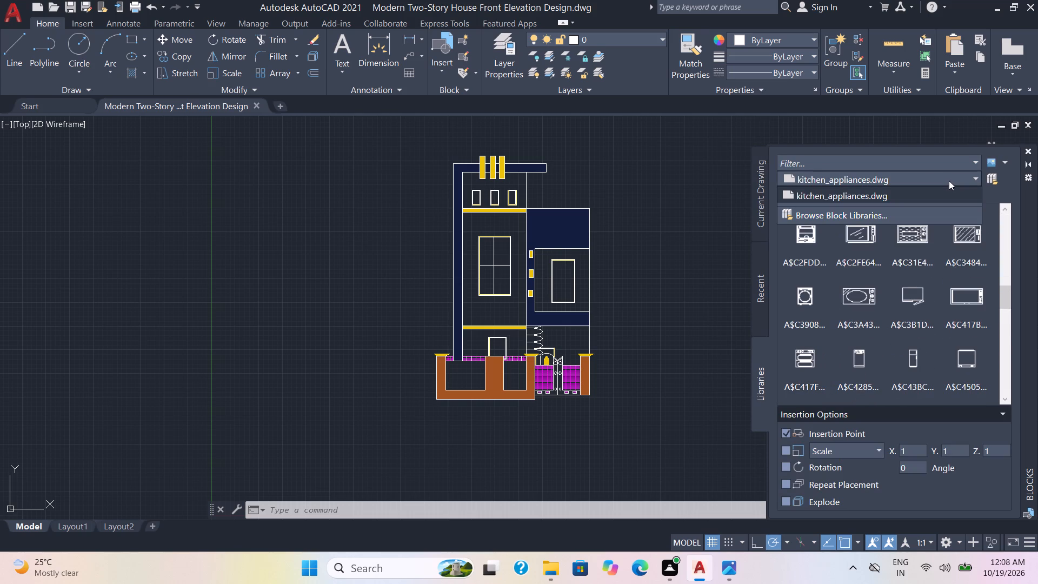
left_click(949, 181)
scroll(949, 181, "down", 2)
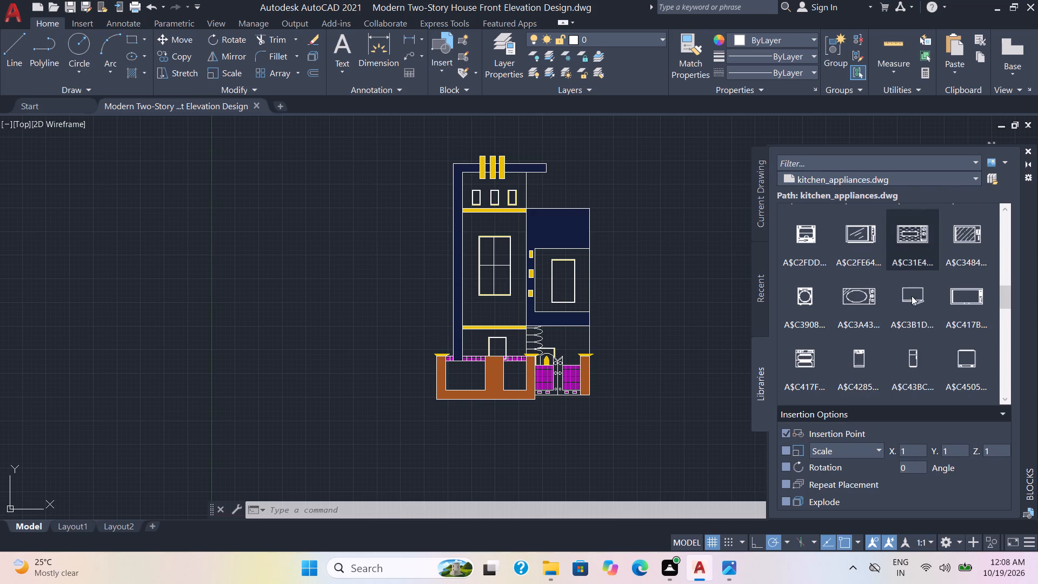
scroll(894, 355, "down", 12)
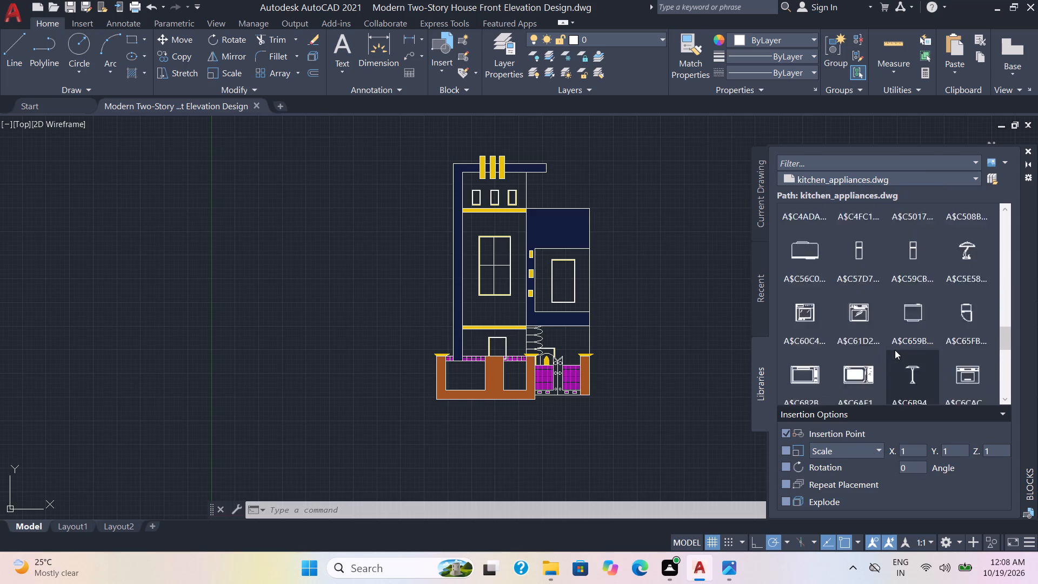
scroll(895, 350, "down", 5)
scroll(895, 348, "up", 5)
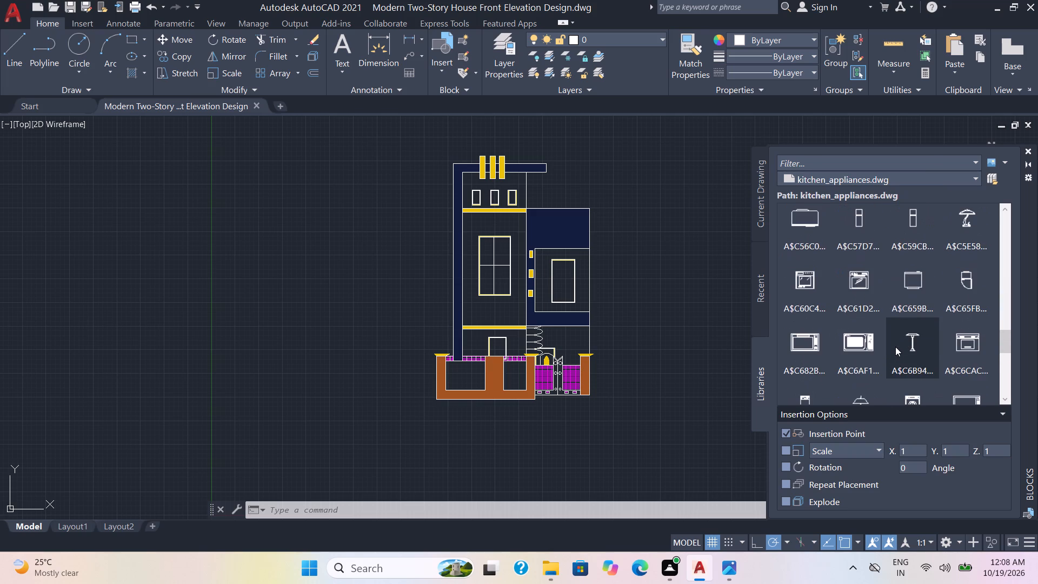
scroll(895, 347, "up", 1)
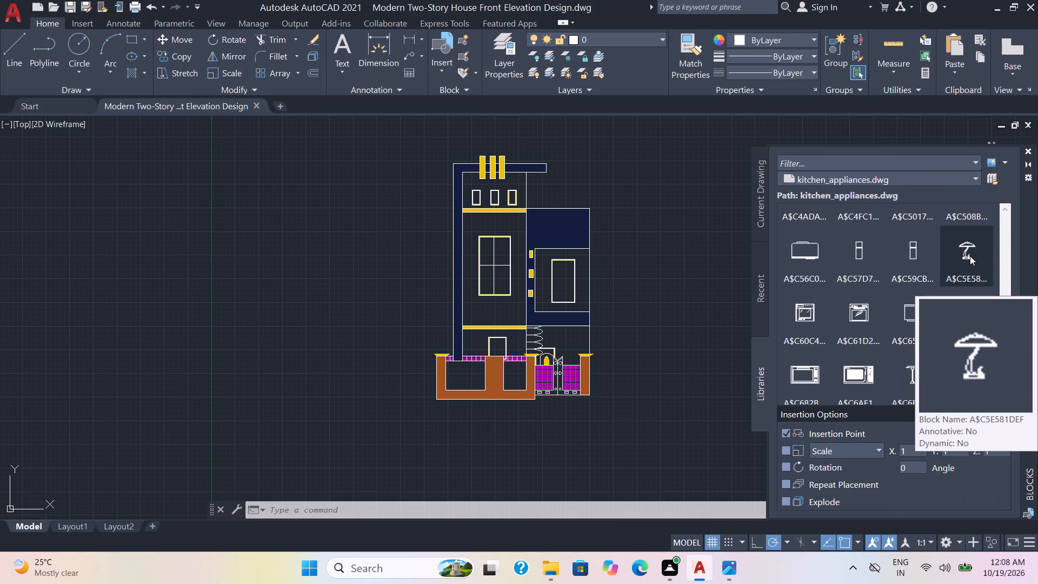
scroll(969, 256, "down", 3)
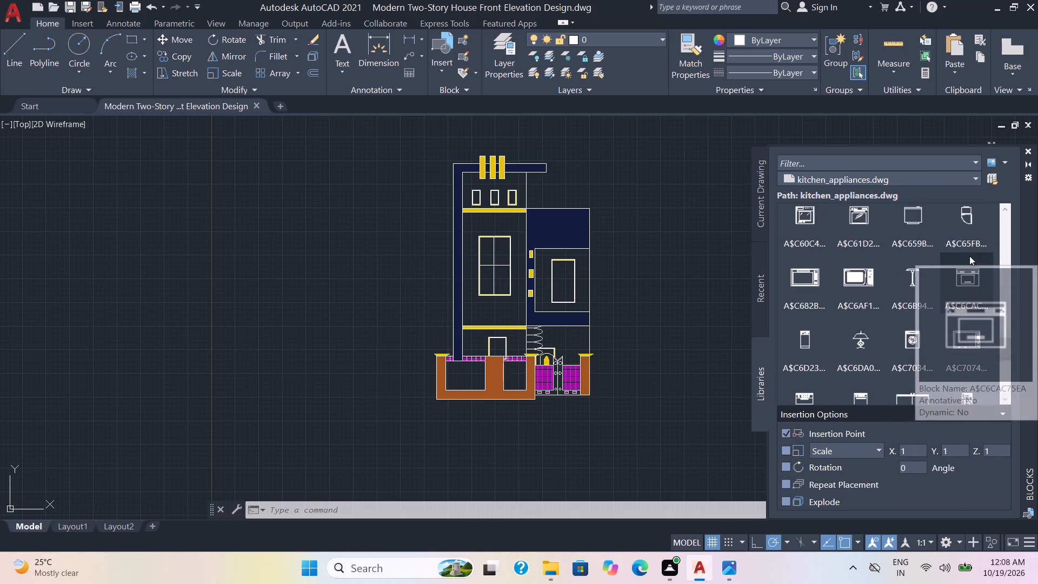
scroll(969, 256, "down", 1)
scroll(837, 316, "down", 4)
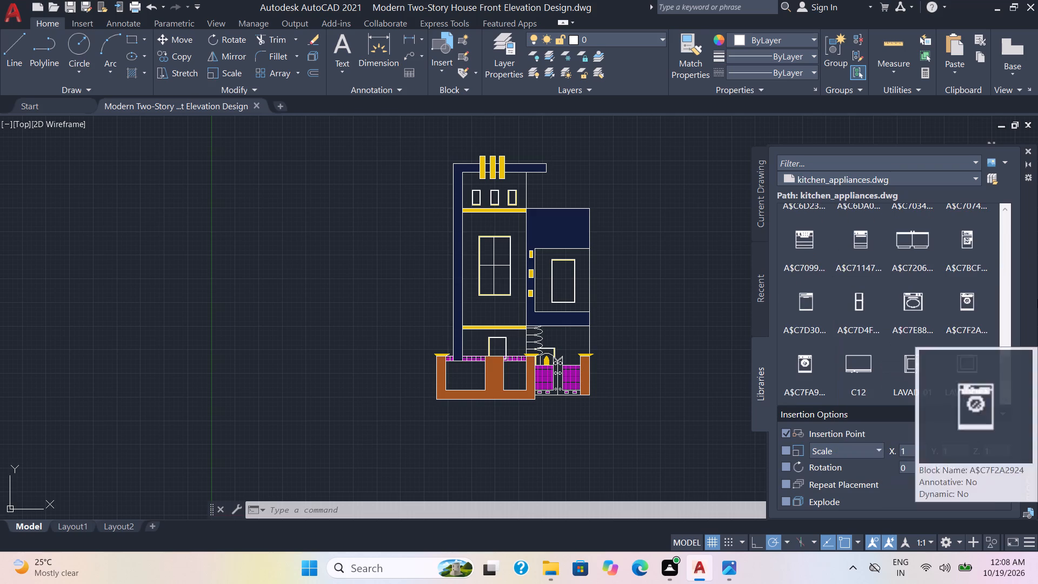
scroll(999, 288, "down", 5)
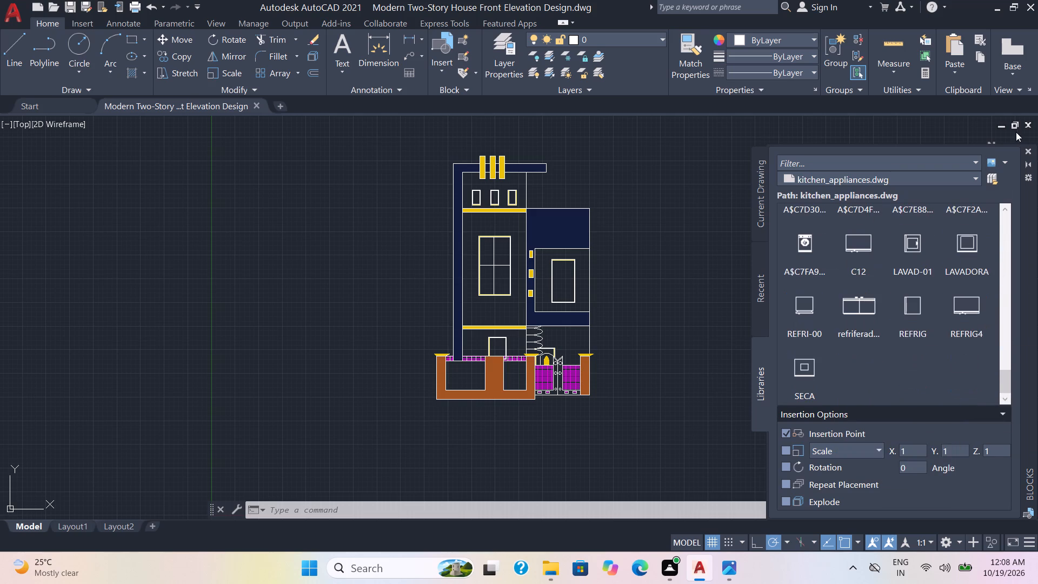
left_click(1029, 151)
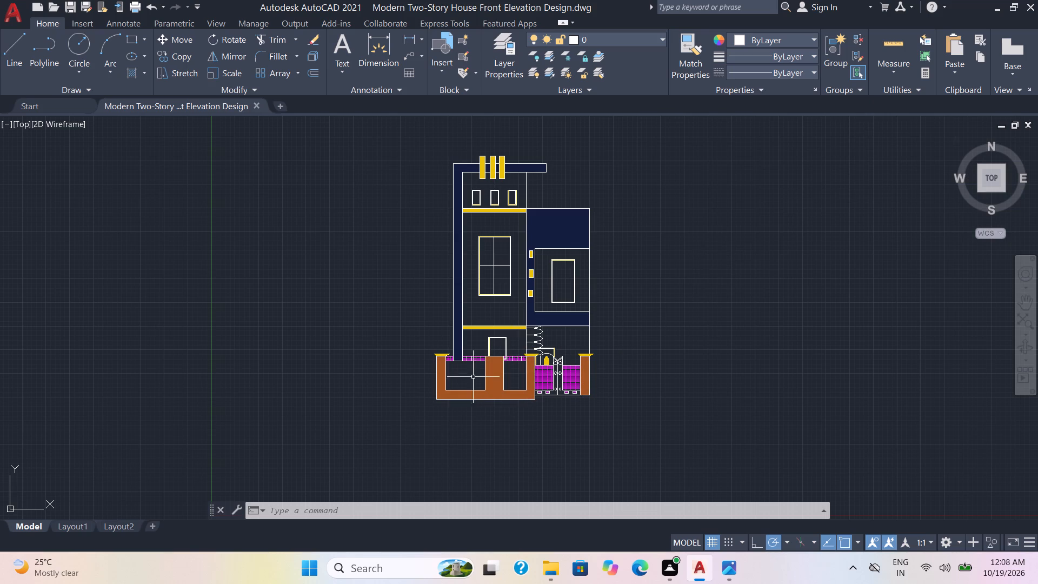
Look through the tool palettes, from Draw and Leaders to Civil, Electrical and Mechanical, for ready-made blocks usable in the elevation.
left_click(365, 512)
type("TOOL")
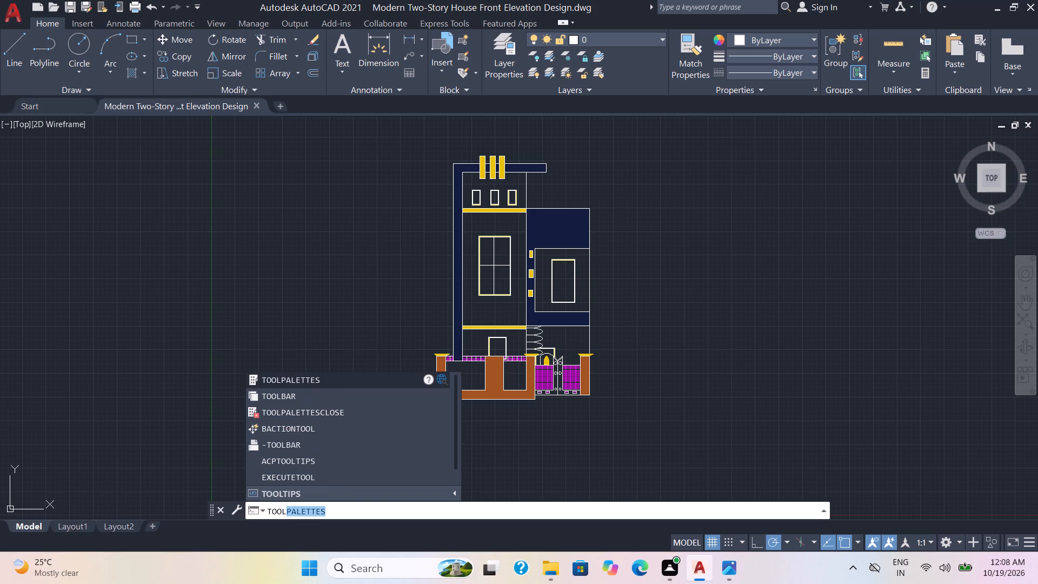
left_click(351, 384)
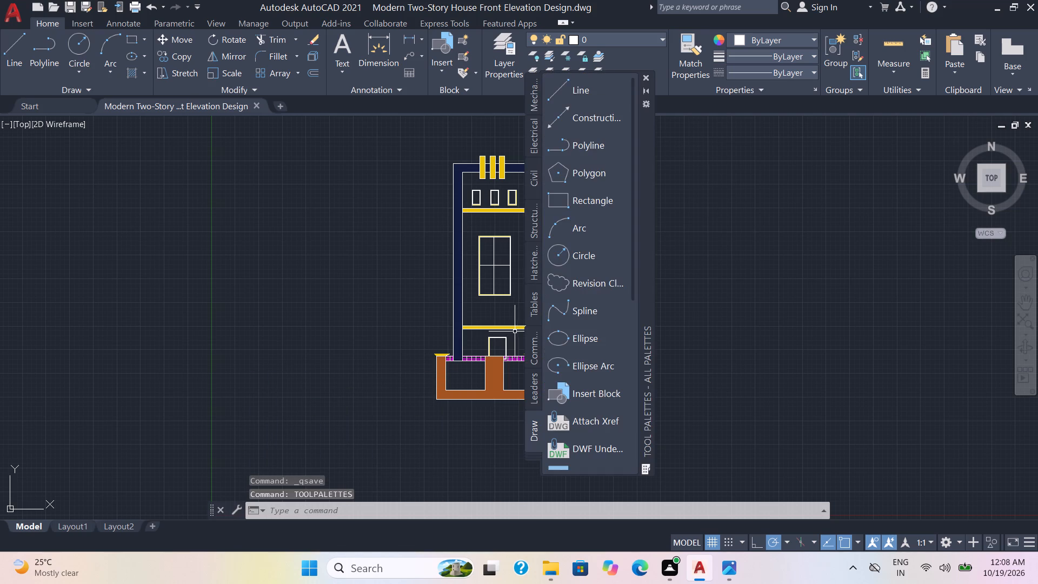
left_click(535, 381)
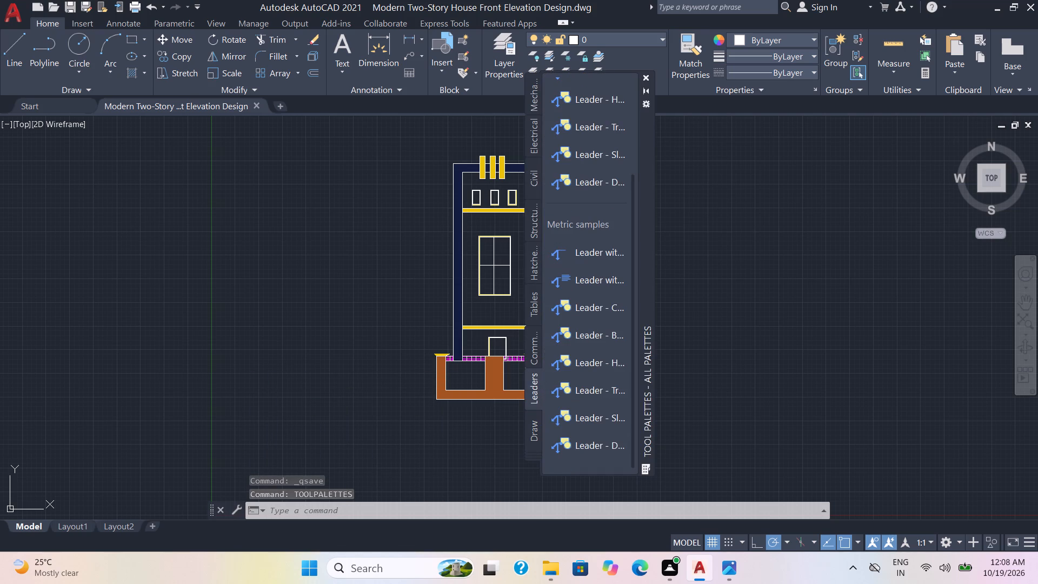
left_click(542, 350)
left_click(538, 352)
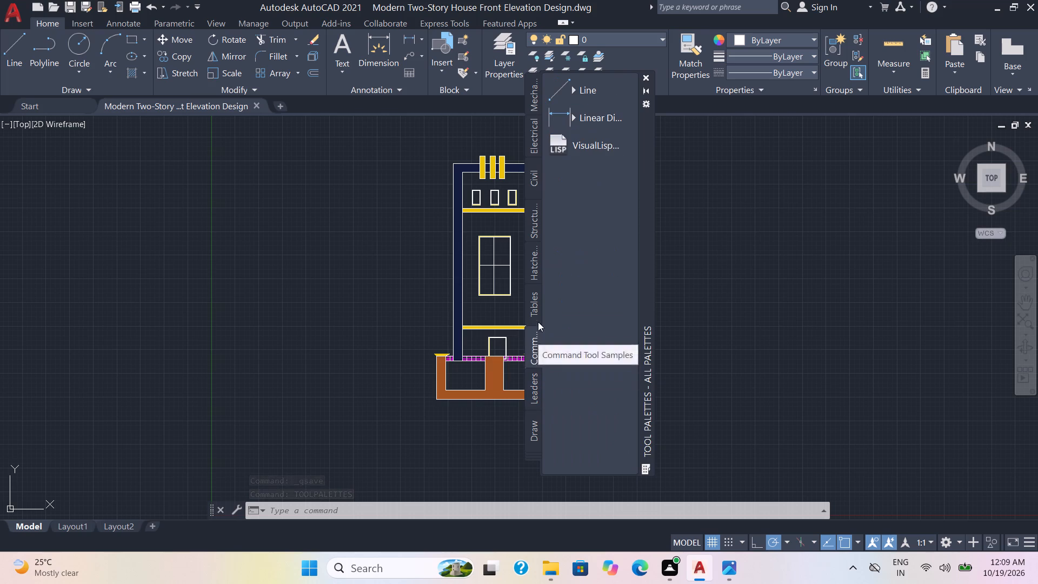
left_click(538, 304)
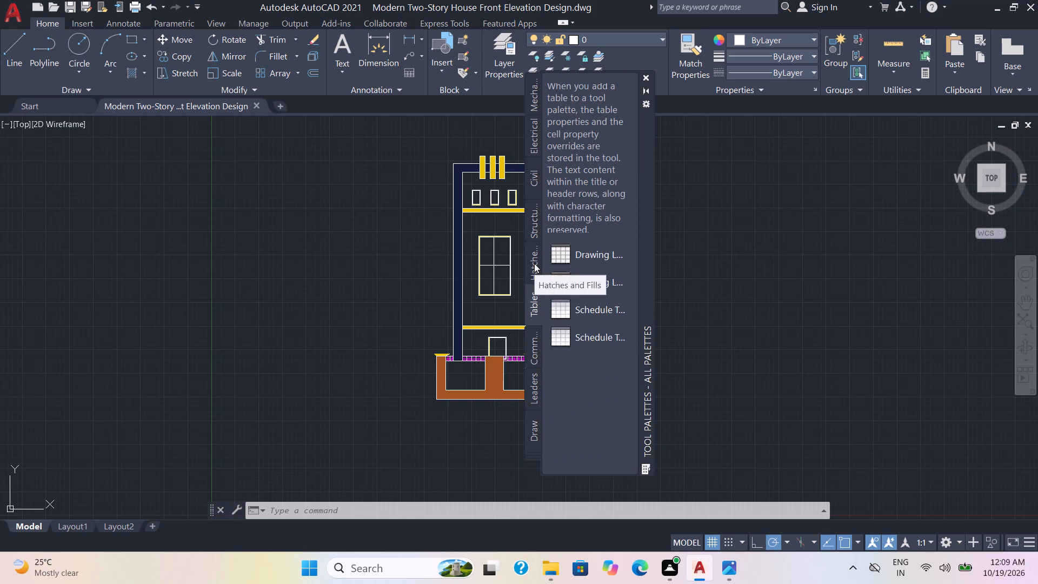
left_click(534, 263)
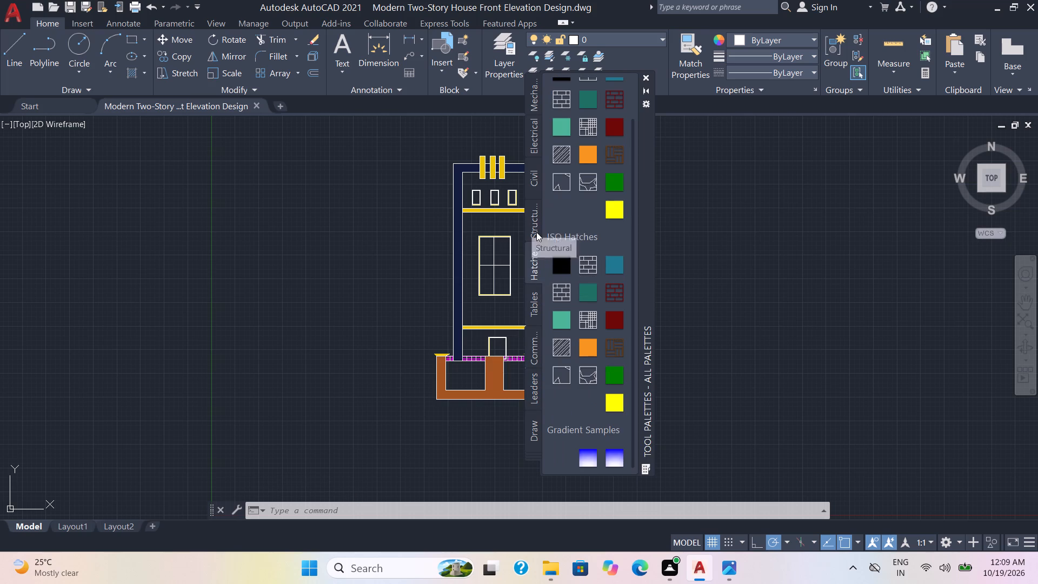
scroll(558, 245, "down", 3)
left_click(536, 220)
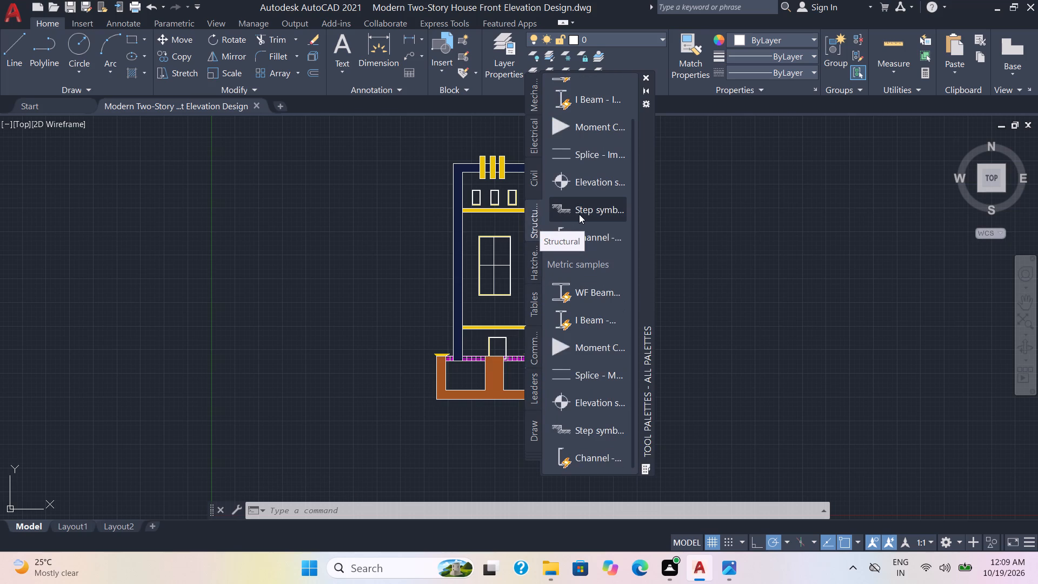
scroll(591, 184, "down", 3)
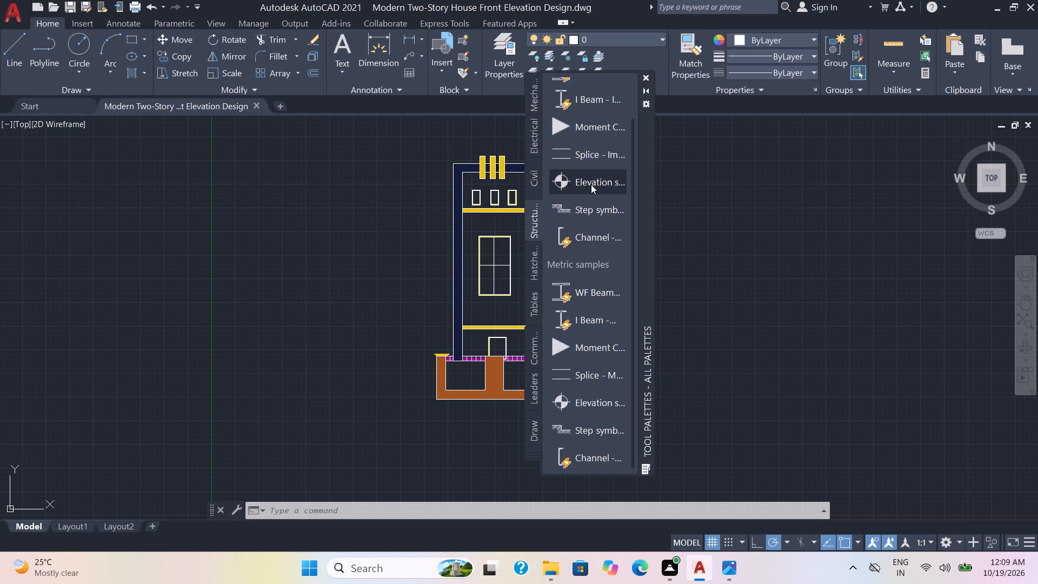
scroll(591, 184, "up", 4)
scroll(591, 184, "down", 8)
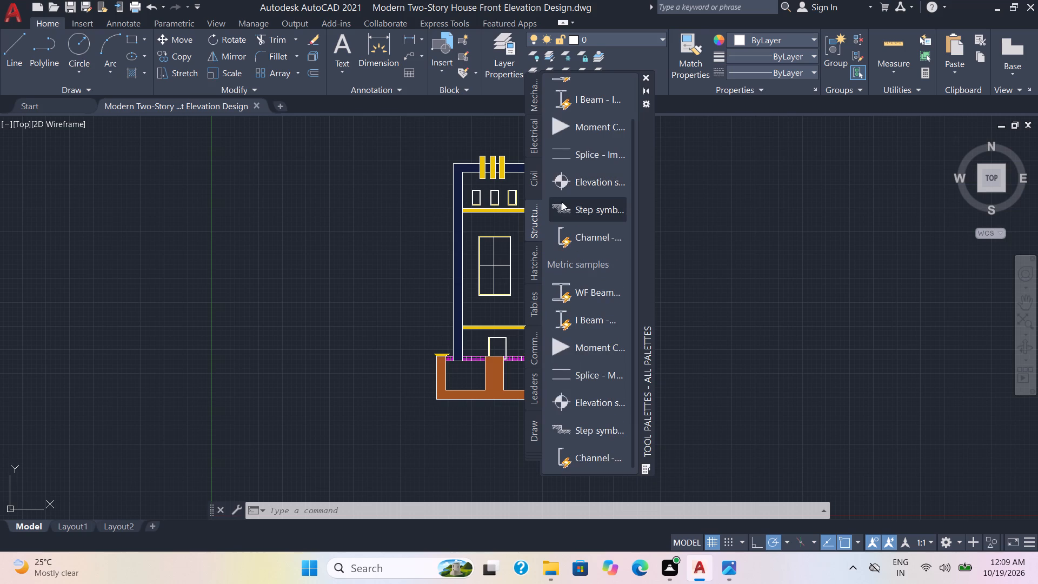
left_click(539, 188)
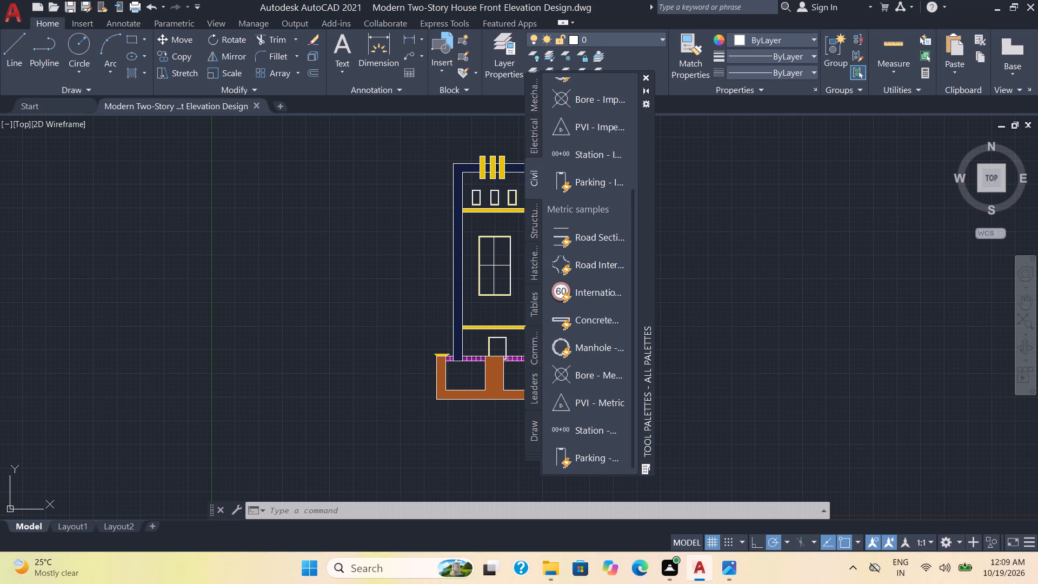
scroll(617, 190, "down", 5)
left_click(534, 140)
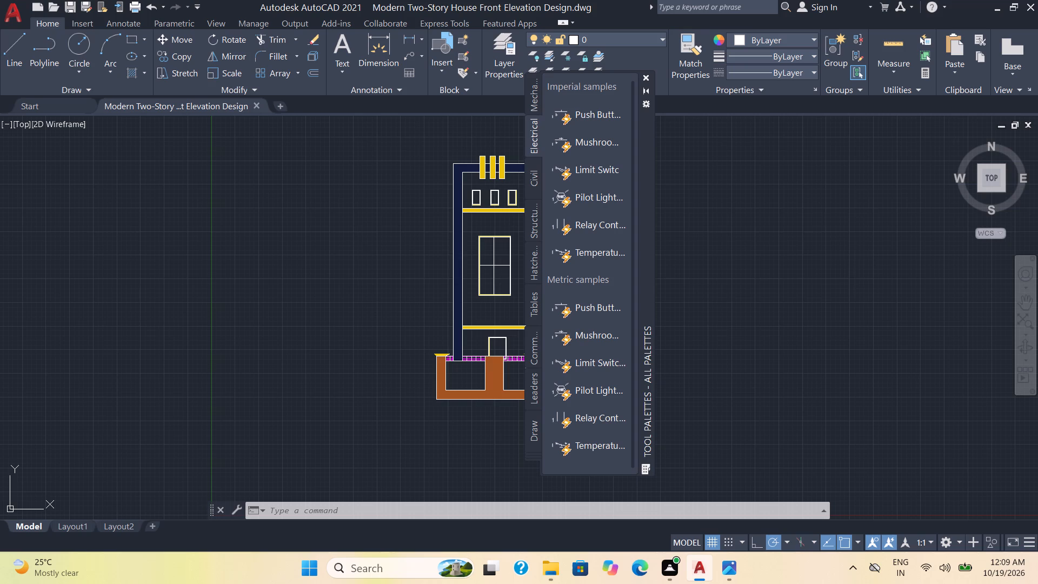
scroll(587, 165, "down", 4)
left_click(536, 99)
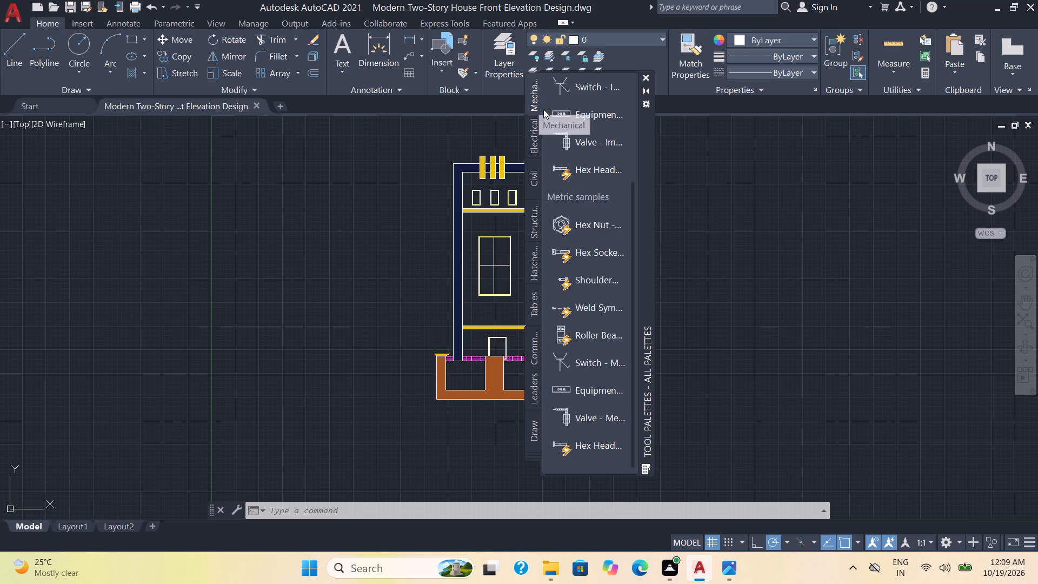
scroll(582, 177, "down", 11)
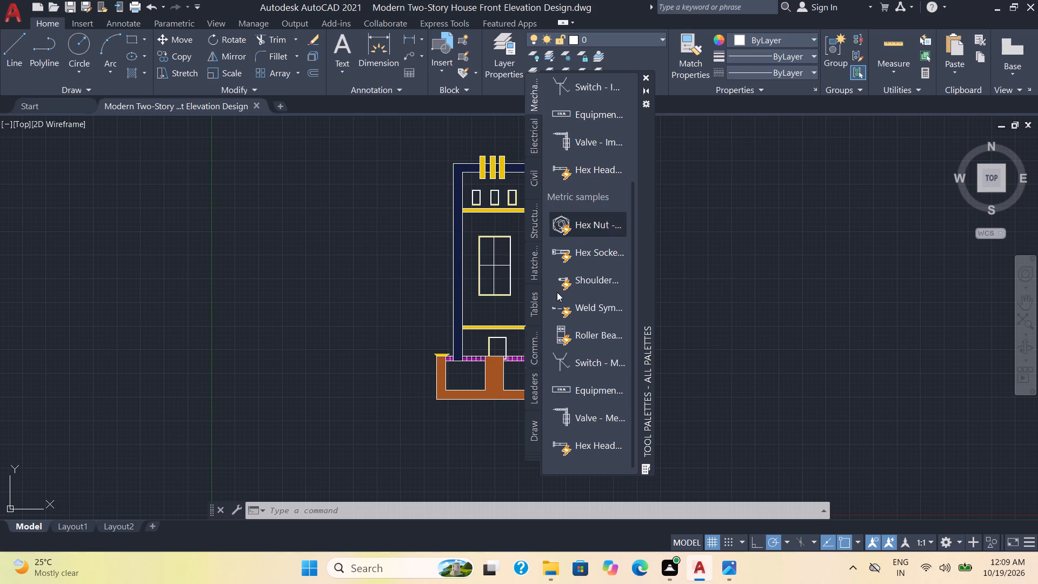
scroll(556, 300, "up", 4)
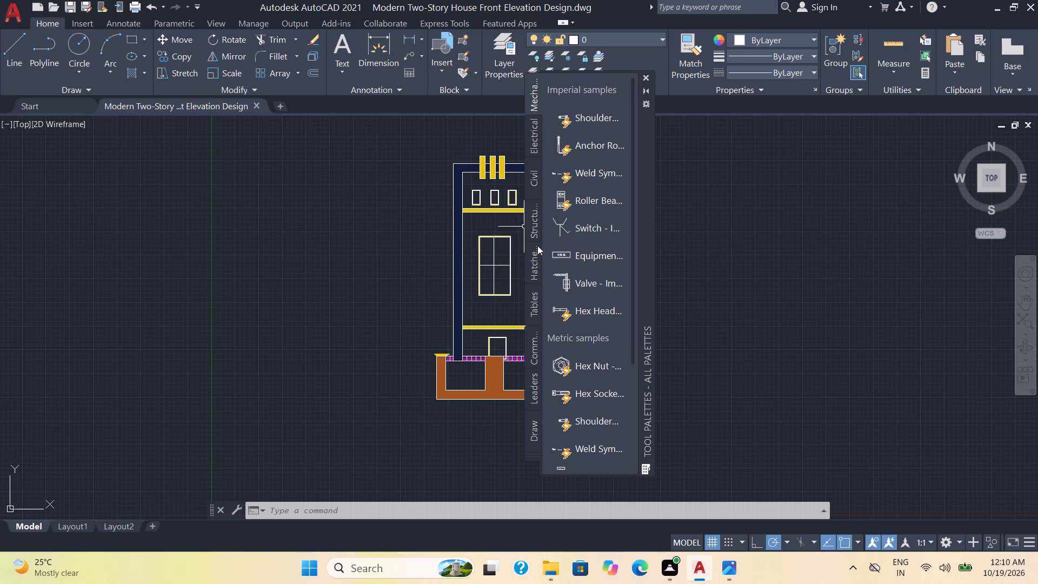
scroll(542, 258, "down", 2)
Switch the tool palettes to the Architectural palette group.
left_click(646, 105)
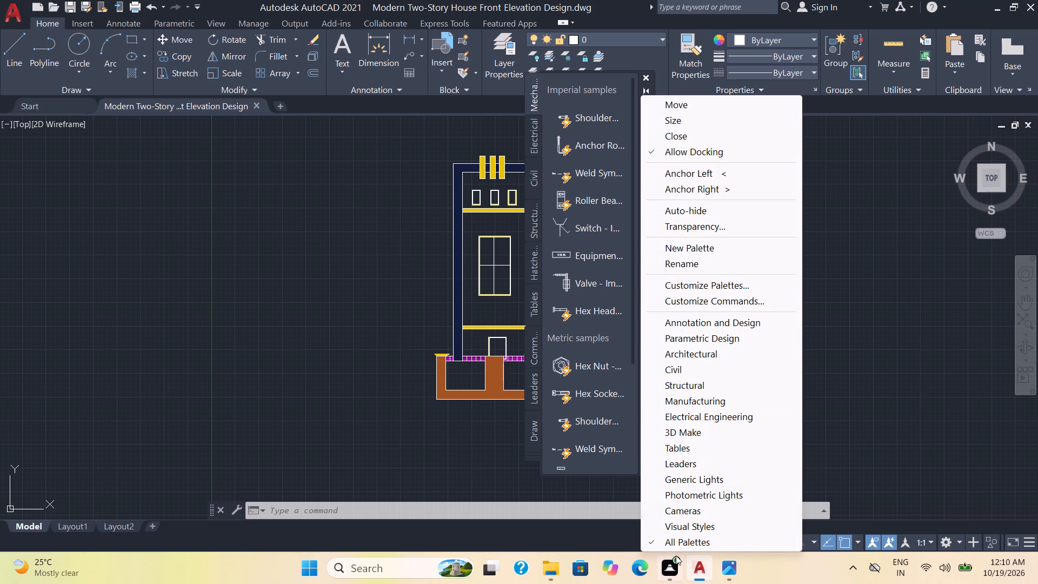
left_click(695, 355)
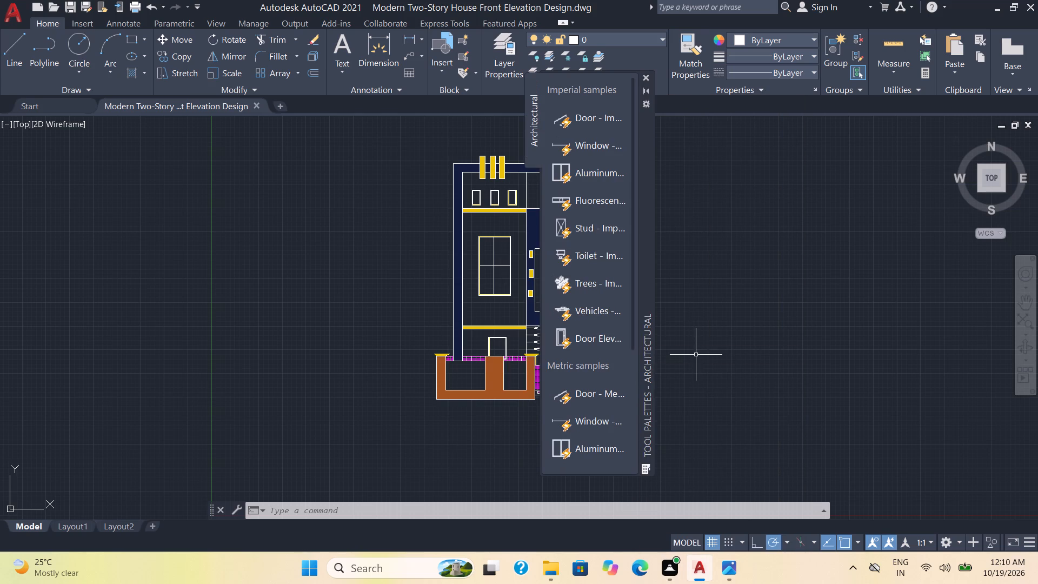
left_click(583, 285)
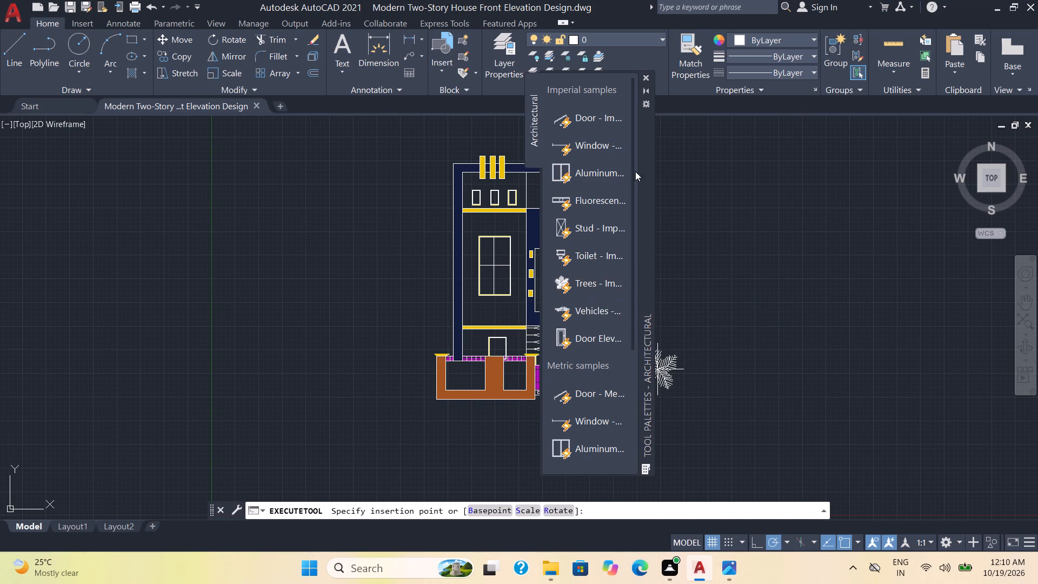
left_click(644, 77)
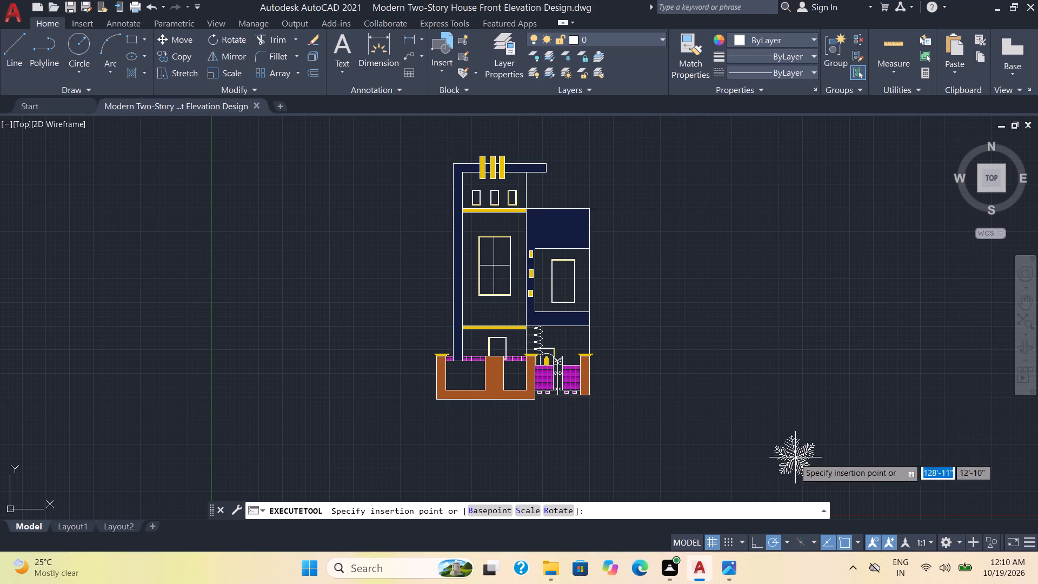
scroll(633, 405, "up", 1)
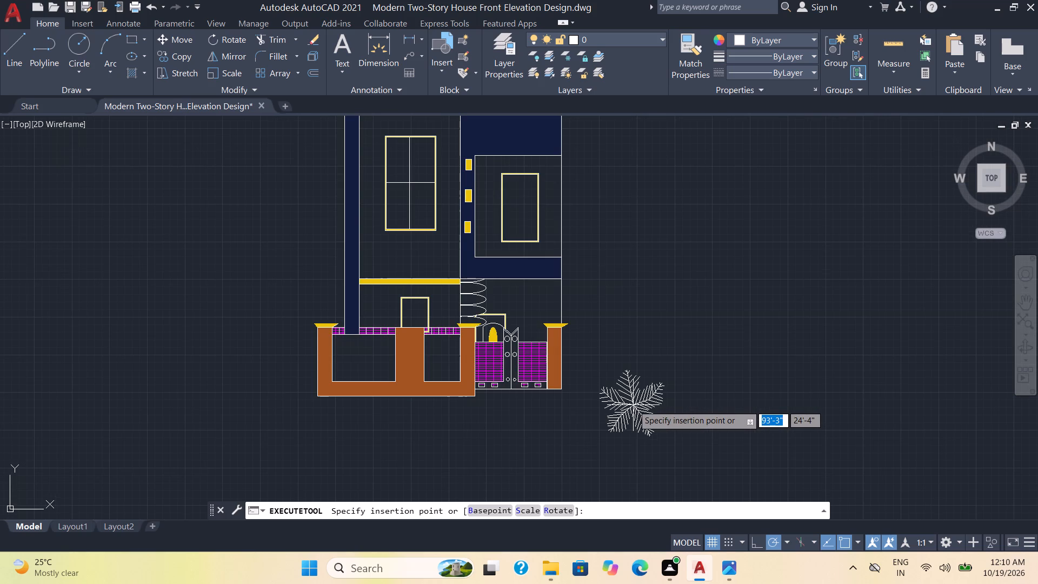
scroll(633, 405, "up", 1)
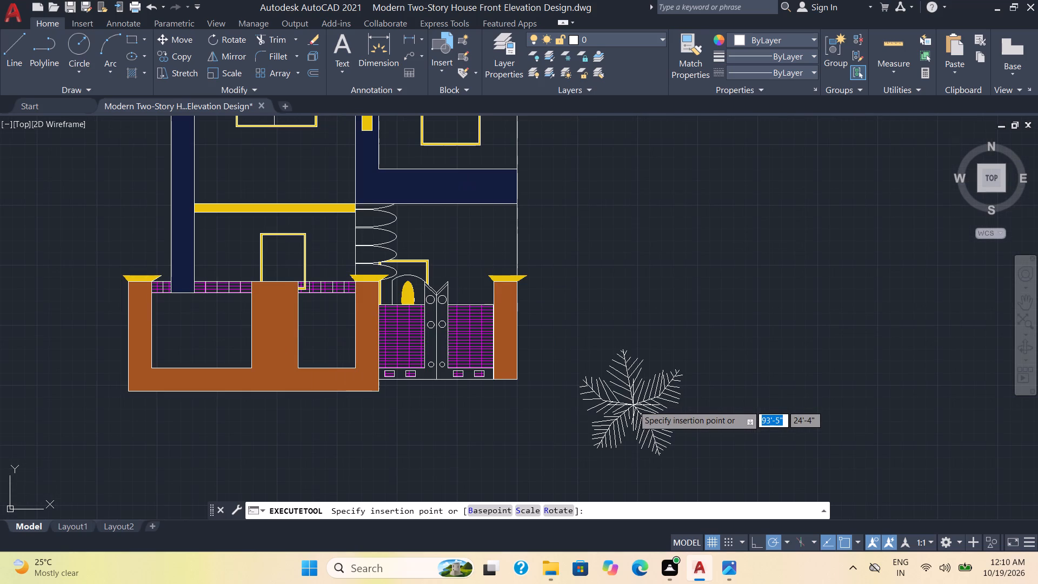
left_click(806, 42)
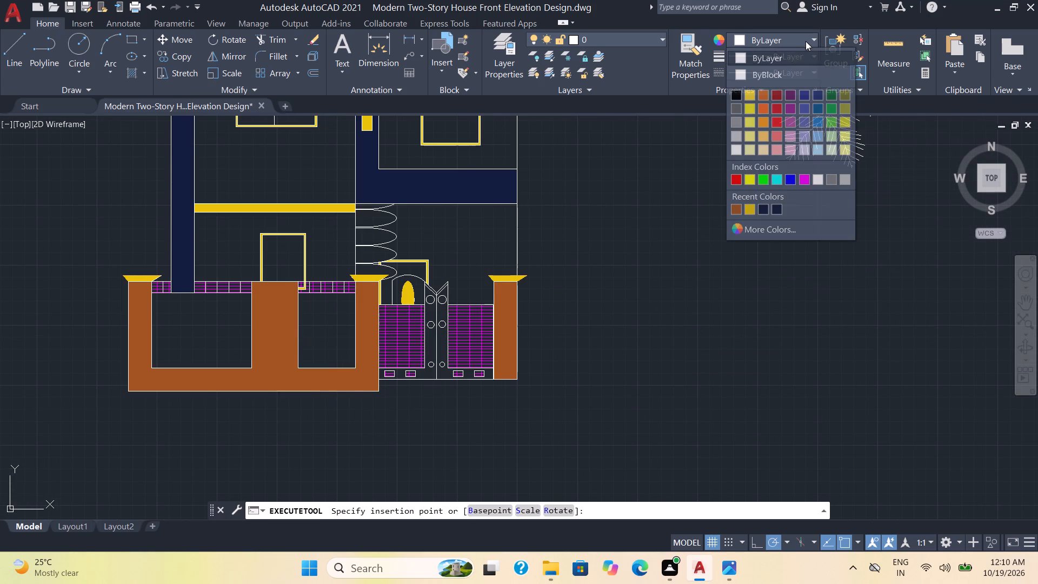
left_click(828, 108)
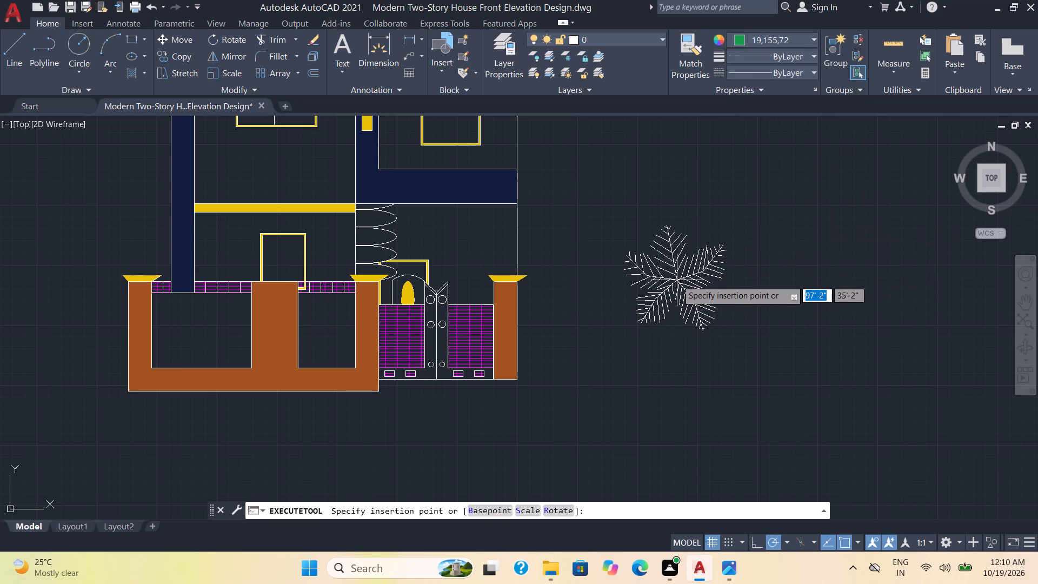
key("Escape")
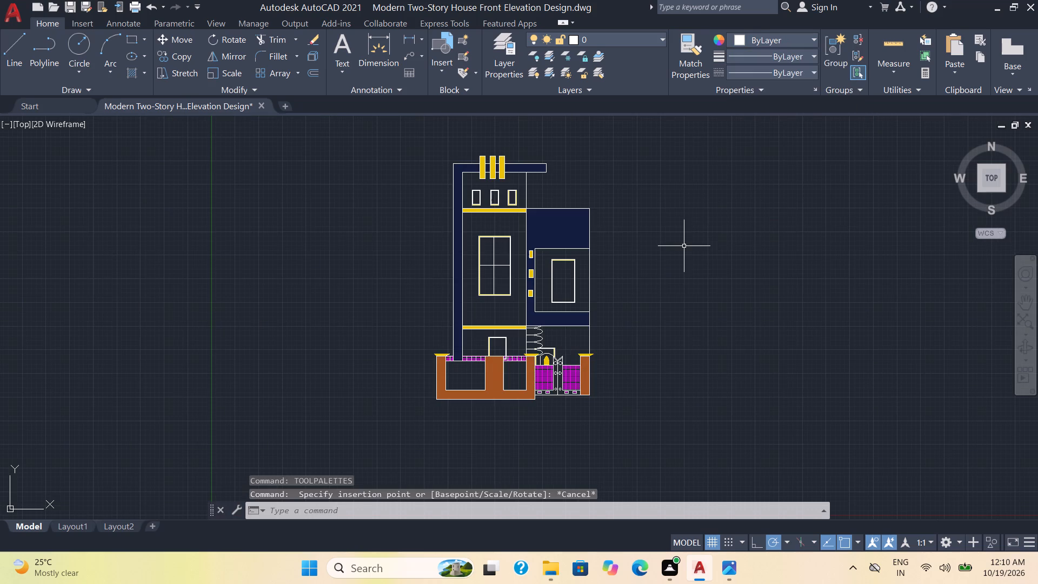
Set the current colour to green 19,103,52 and insert the Trees - Imperial block at the lower-left outer corner of the brown boundary wall.
left_click(810, 37)
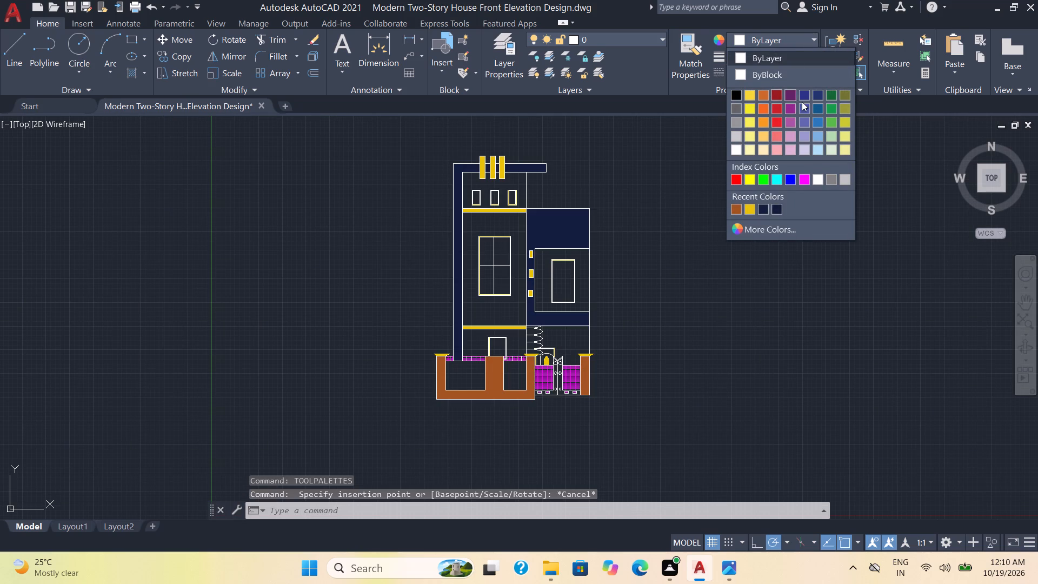
left_click(830, 95)
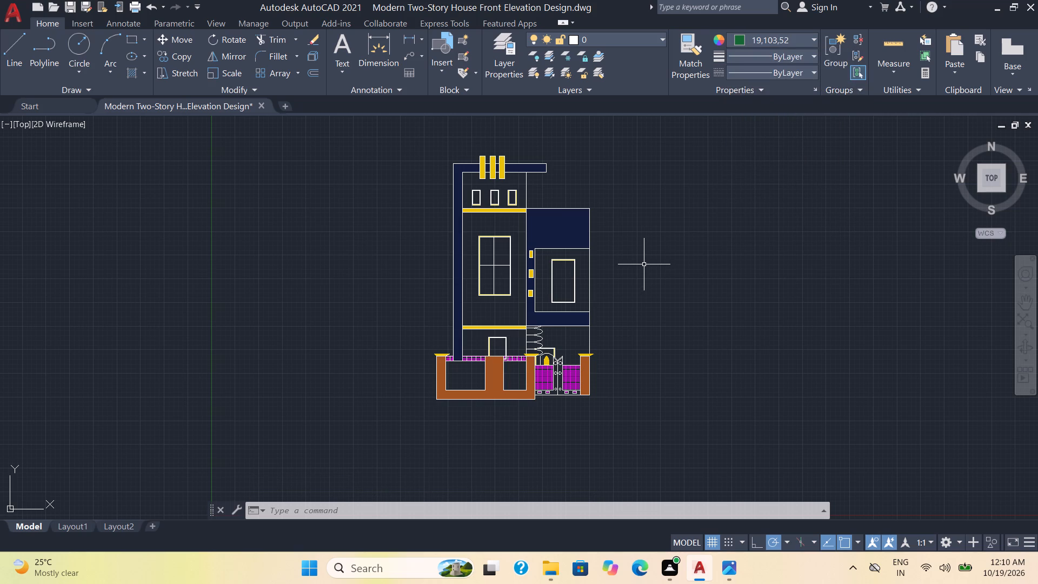
key("t")
key("p")
key("Return")
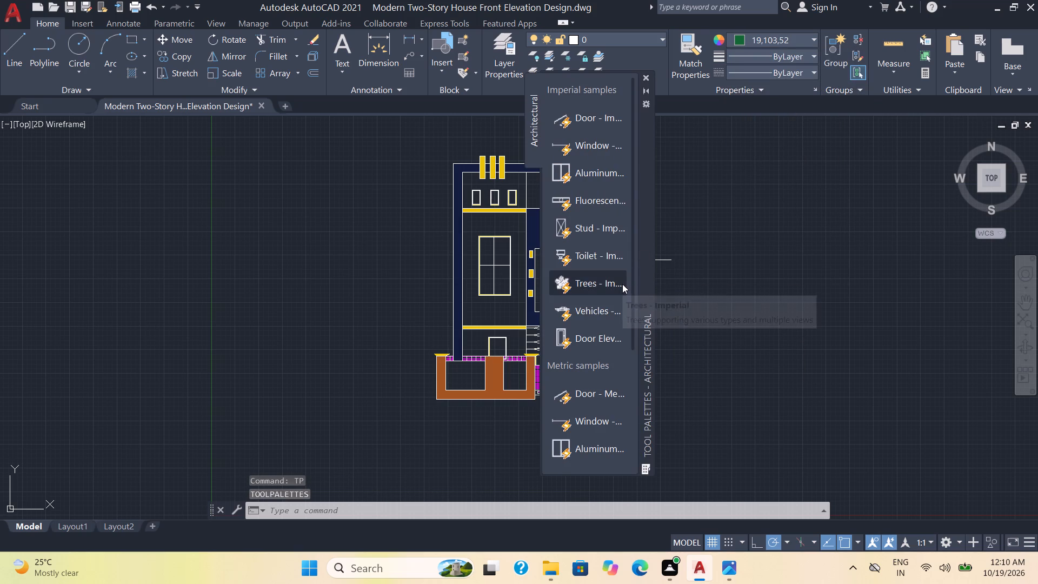
scroll(622, 284, "down", 2)
scroll(614, 284, "up", 3)
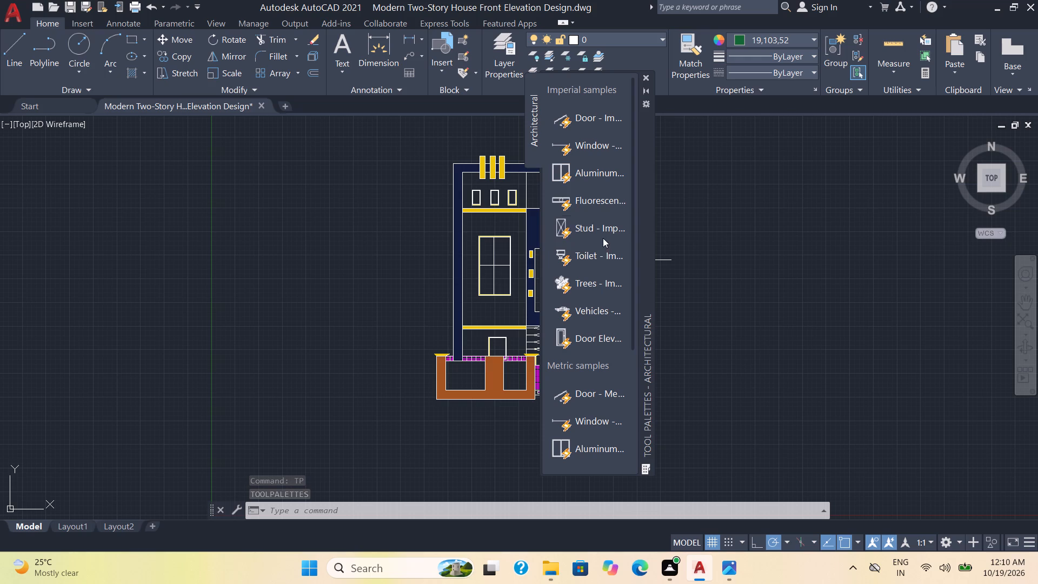
left_click(598, 286)
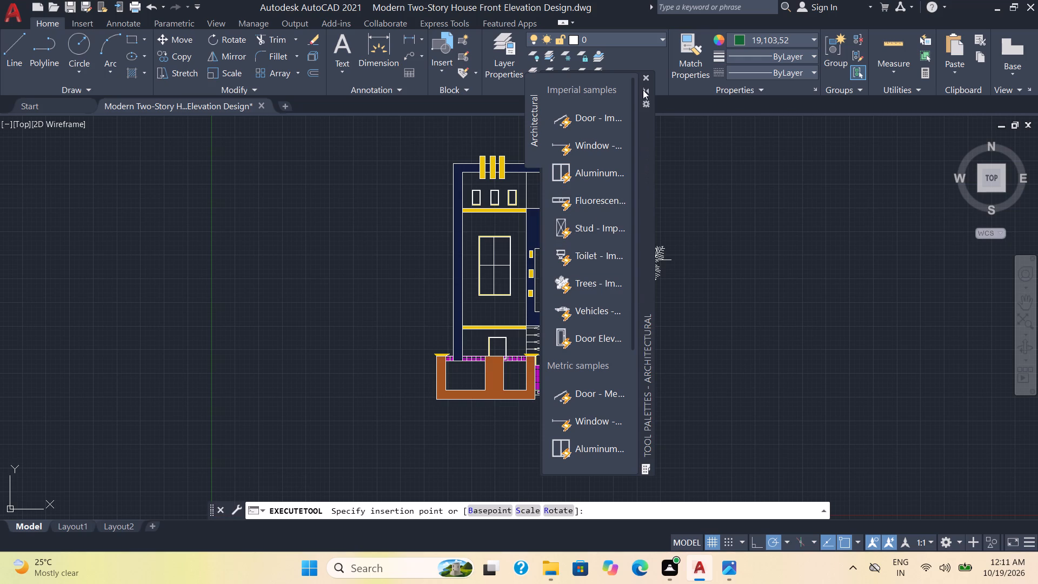
left_click(645, 76)
scroll(640, 351, "up", 2)
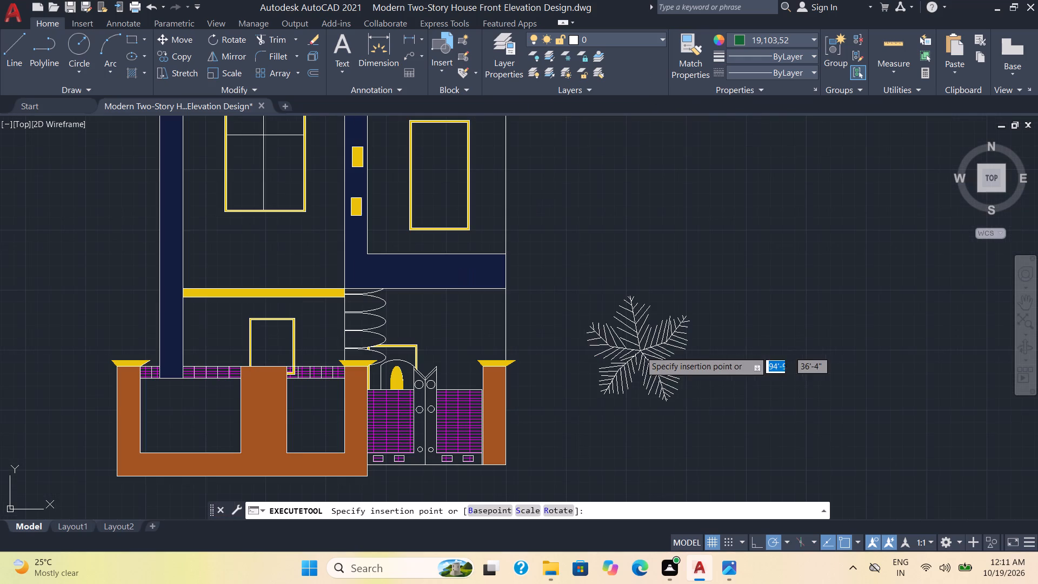
middle_click_drag(615, 394, 831, 209)
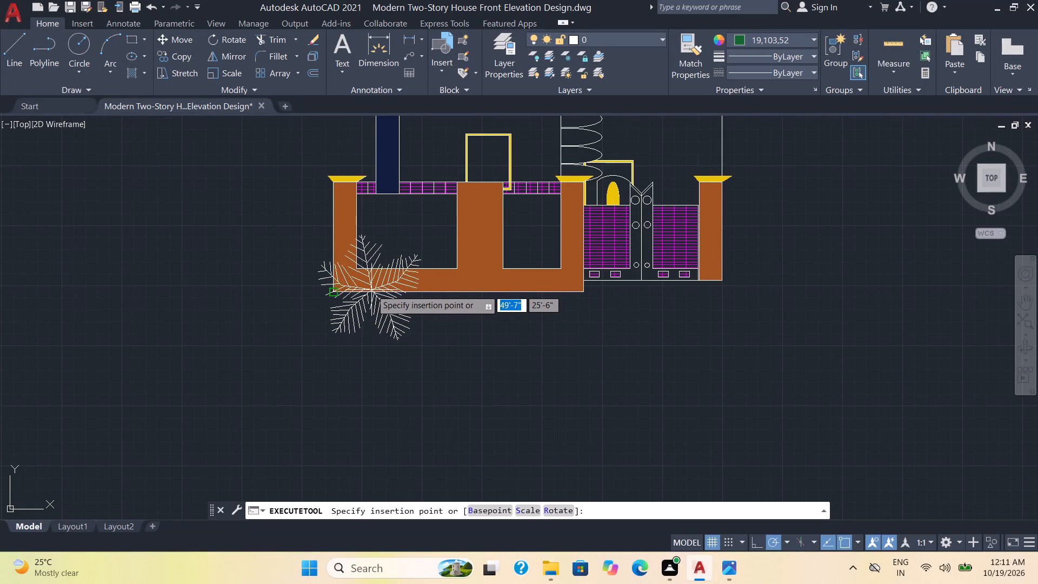
scroll(370, 291, "up", 1)
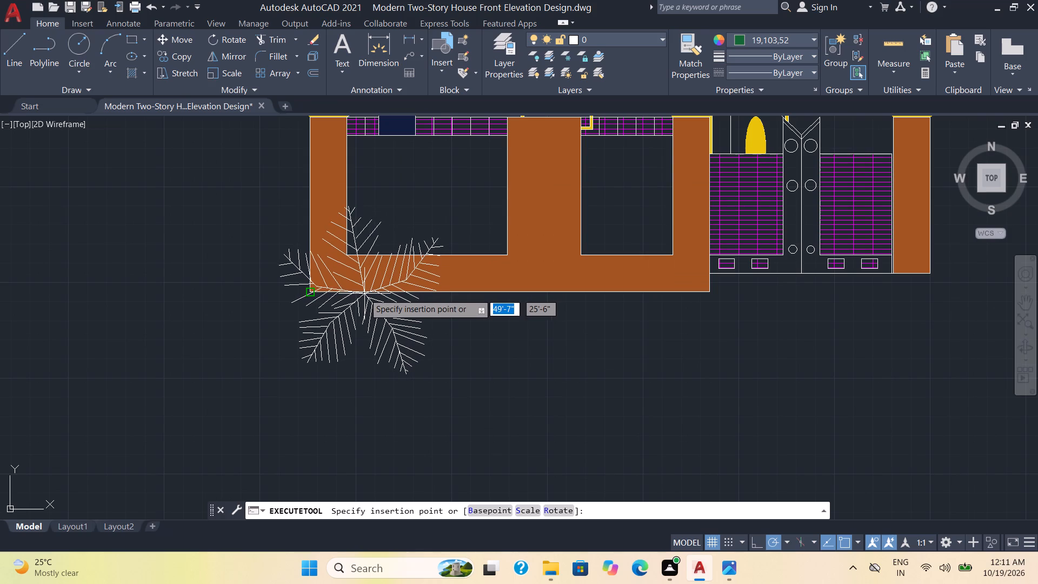
left_click(351, 296)
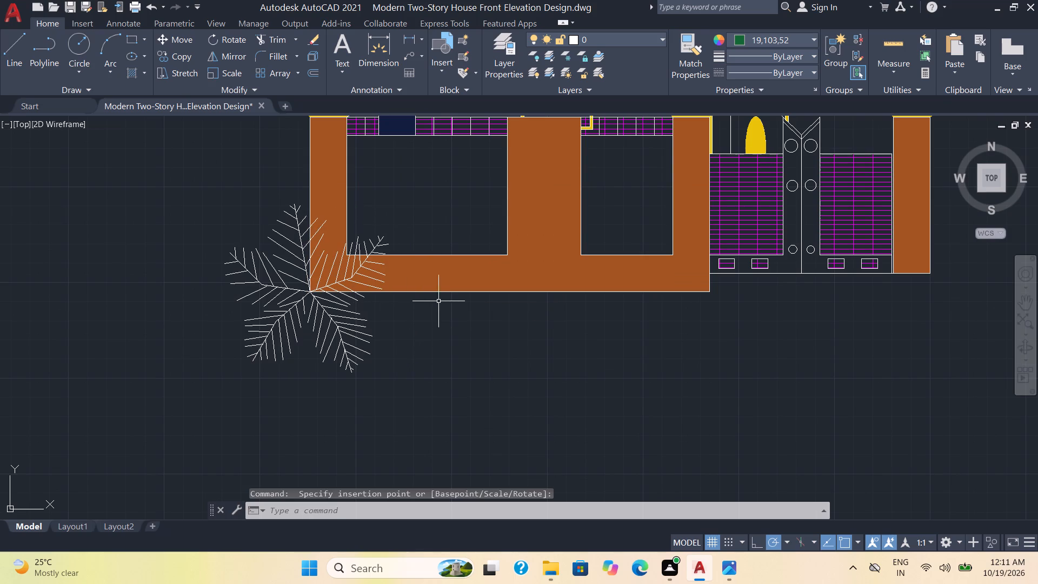
Copy the tree block from the wall's corner to about 9'-10" and 18'-9" along the wall base, plus two copies beyond the gate.
left_click(374, 393)
left_click(292, 309)
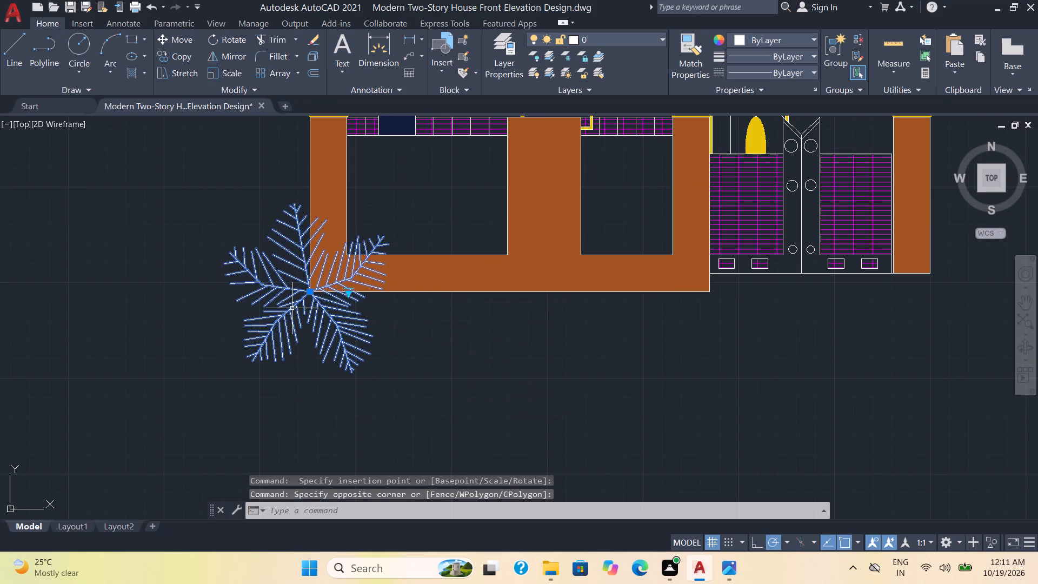
key("c")
key("o")
key("Return")
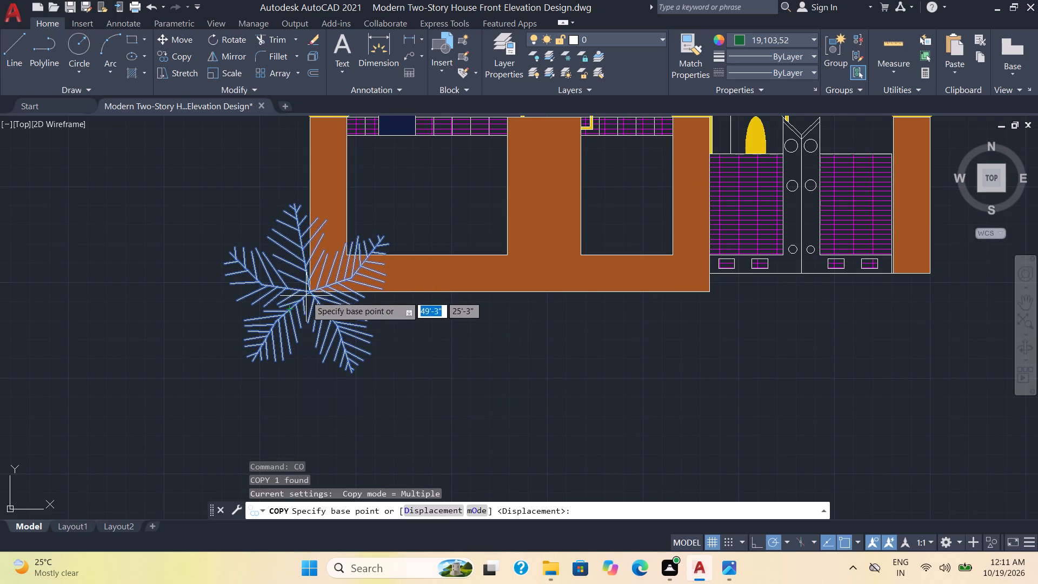
left_click(311, 291)
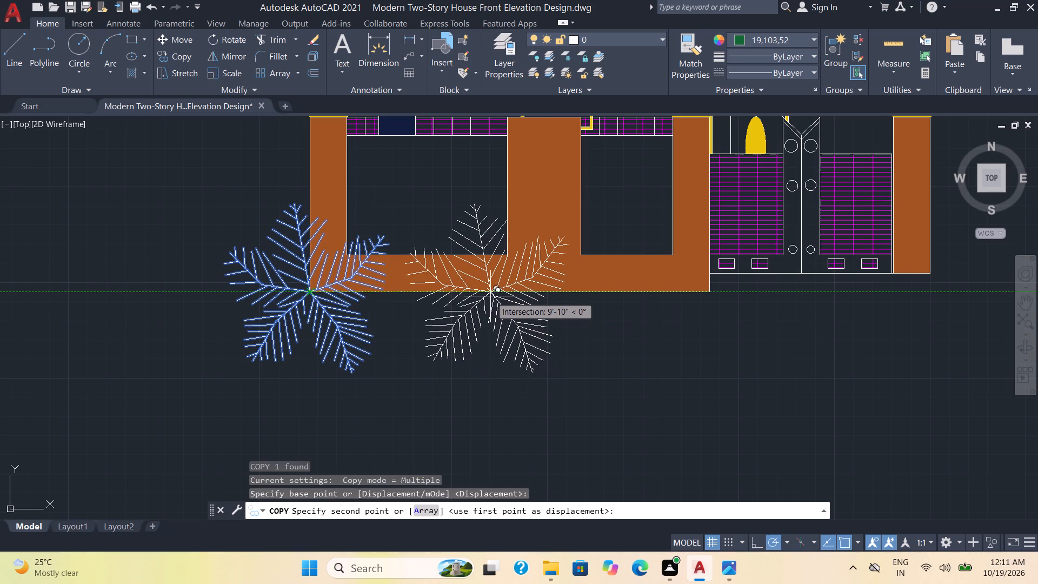
left_click(490, 296)
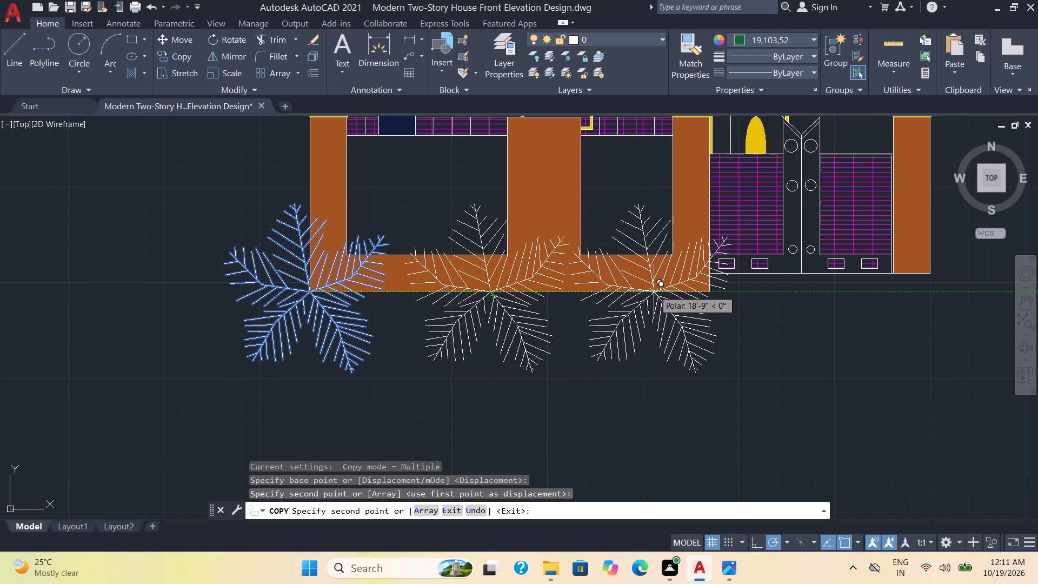
left_click(653, 290)
scroll(787, 333, "down", 2)
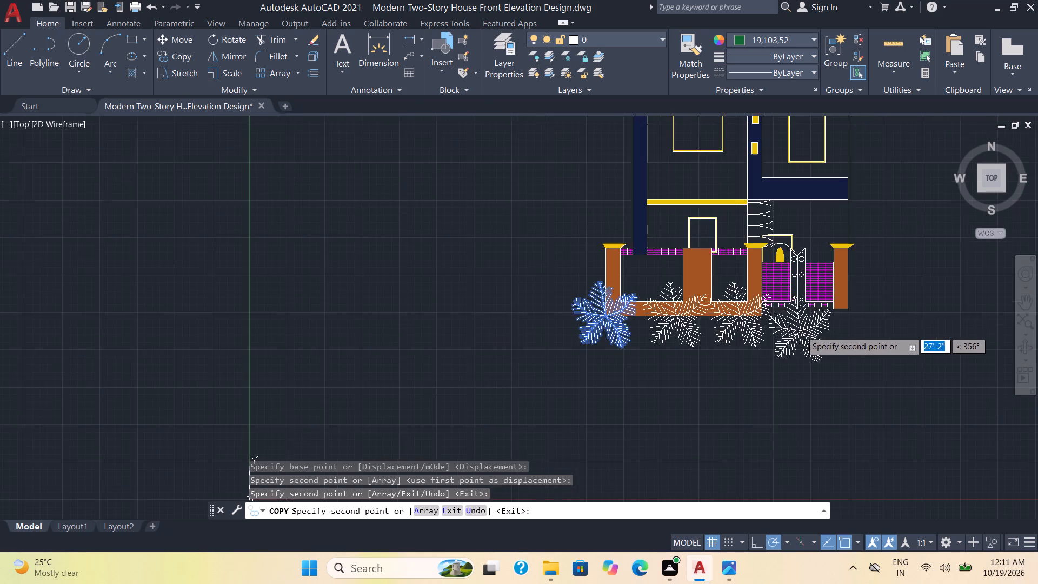
middle_click_drag(801, 331, 531, 361)
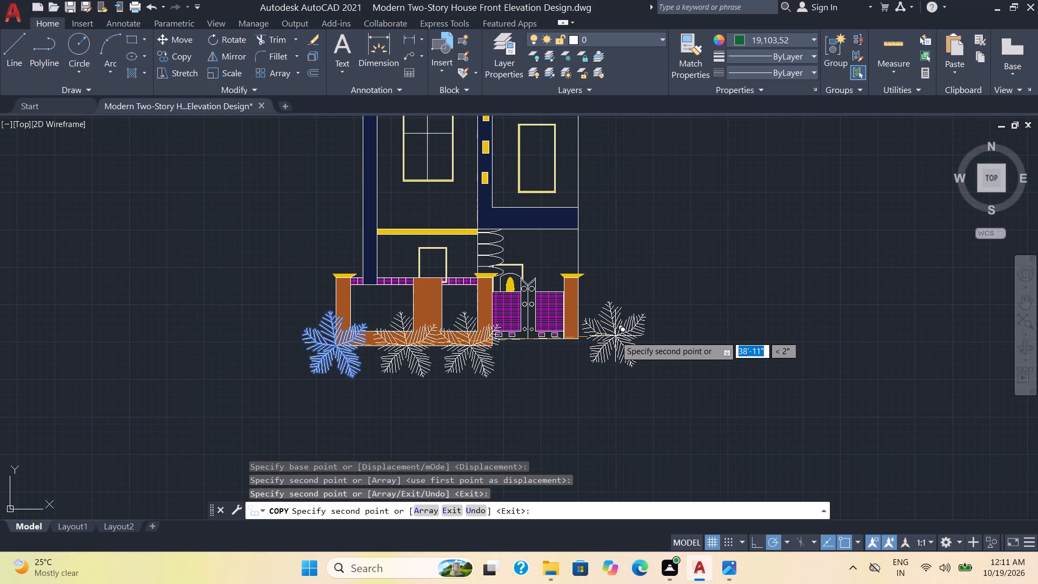
left_click(615, 336)
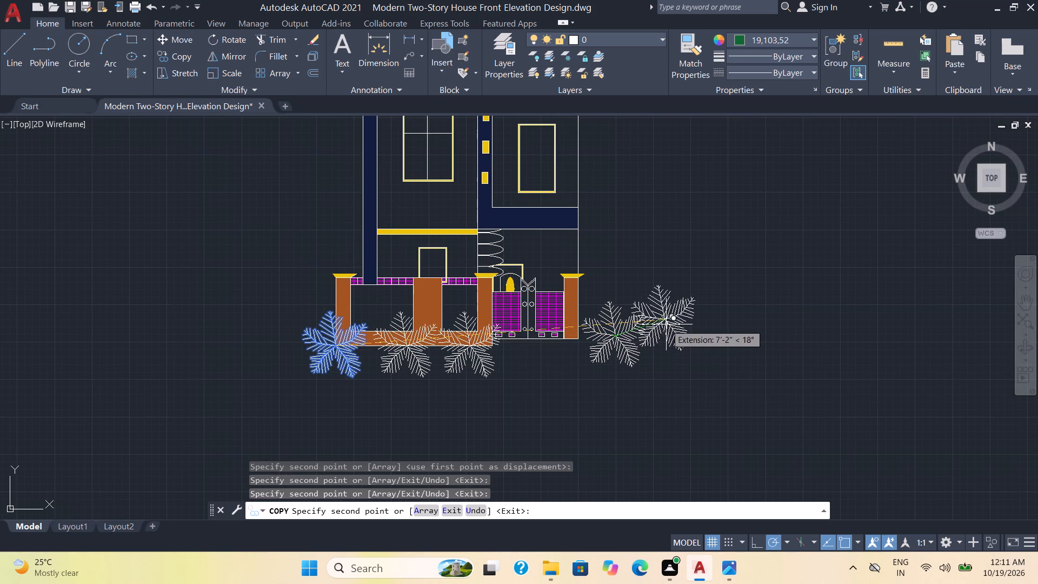
left_click(718, 281)
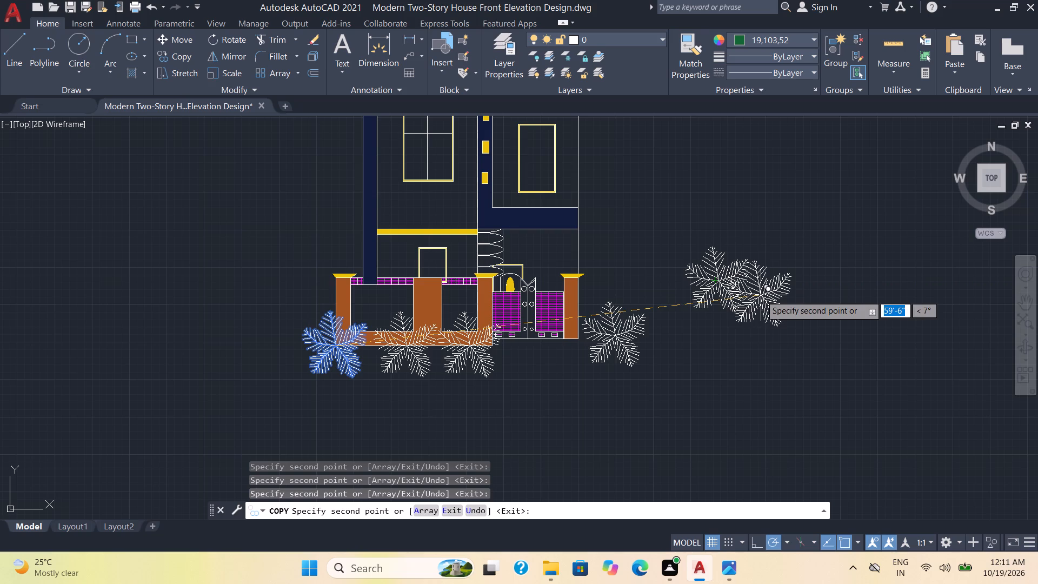
key("Escape")
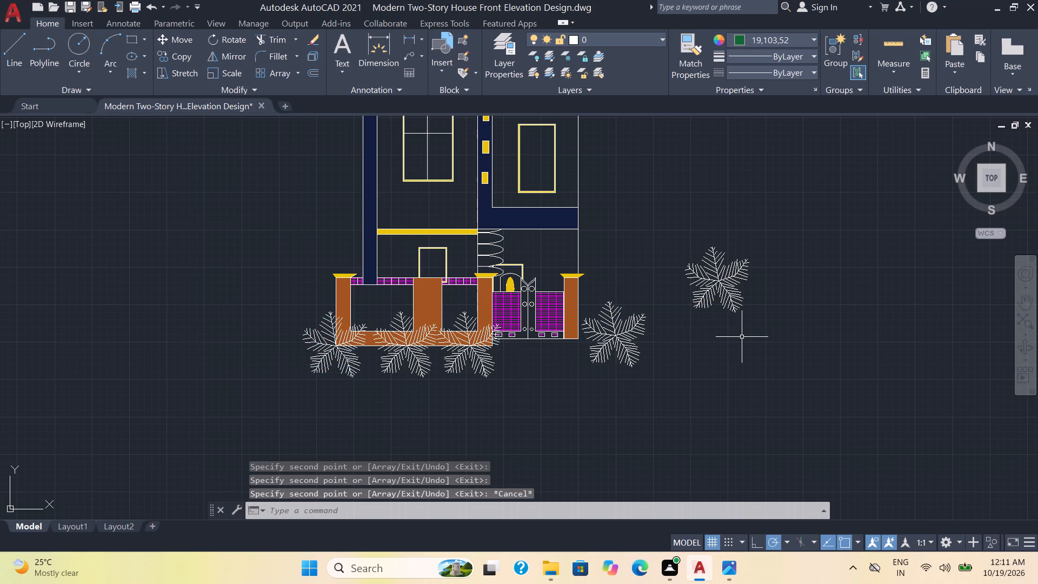
left_click(742, 337)
key("Escape")
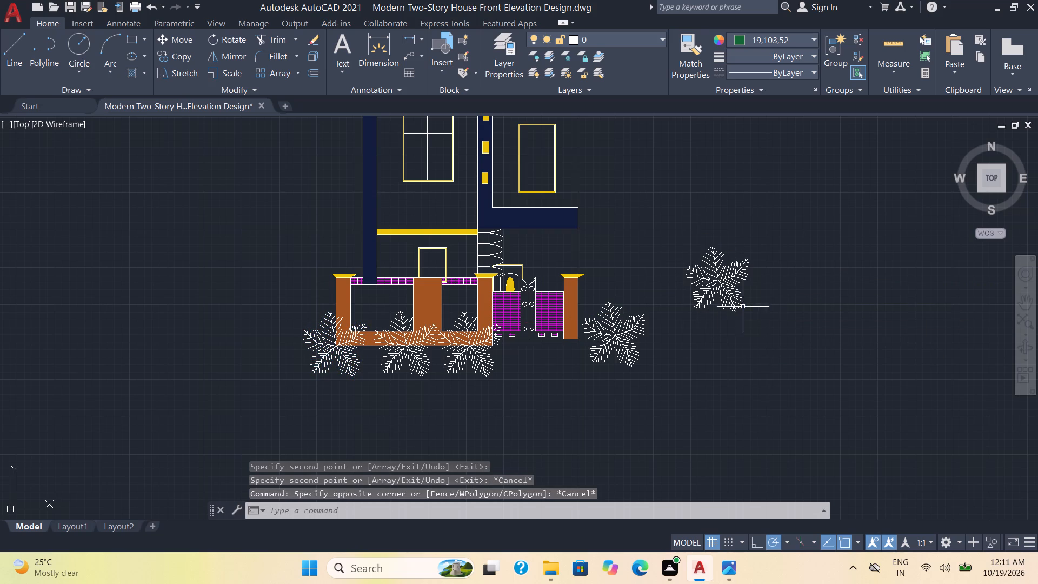
Switch the tree block farthest from the house to its Palm (Elevation) representation.
left_click(710, 291)
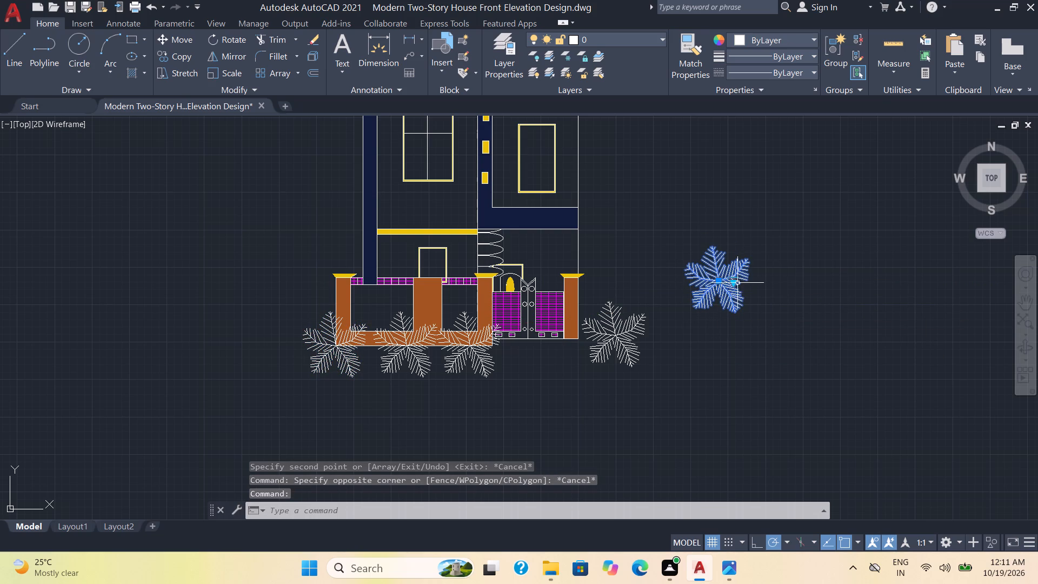
left_click(734, 284)
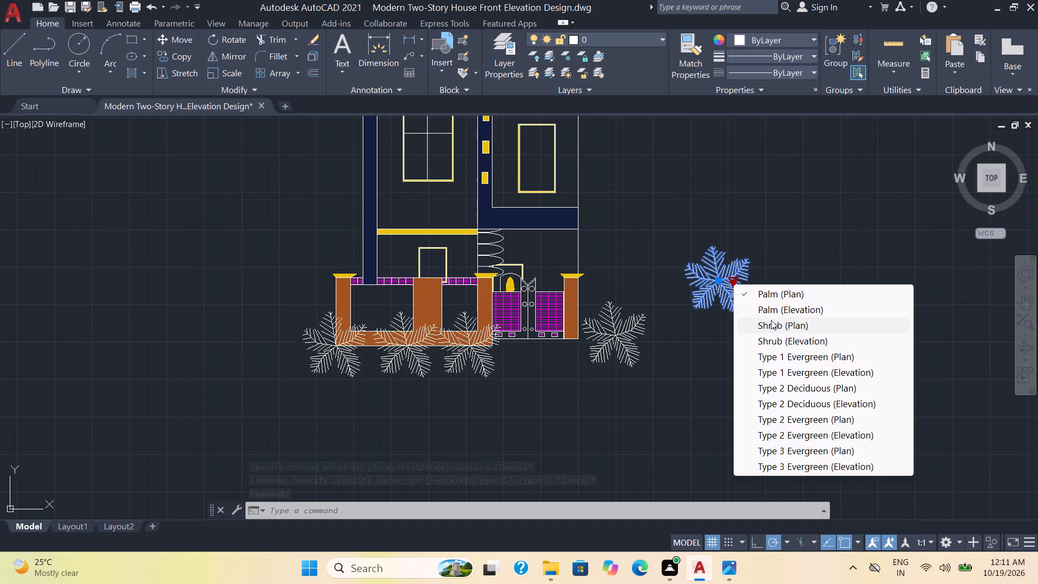
left_click(778, 293)
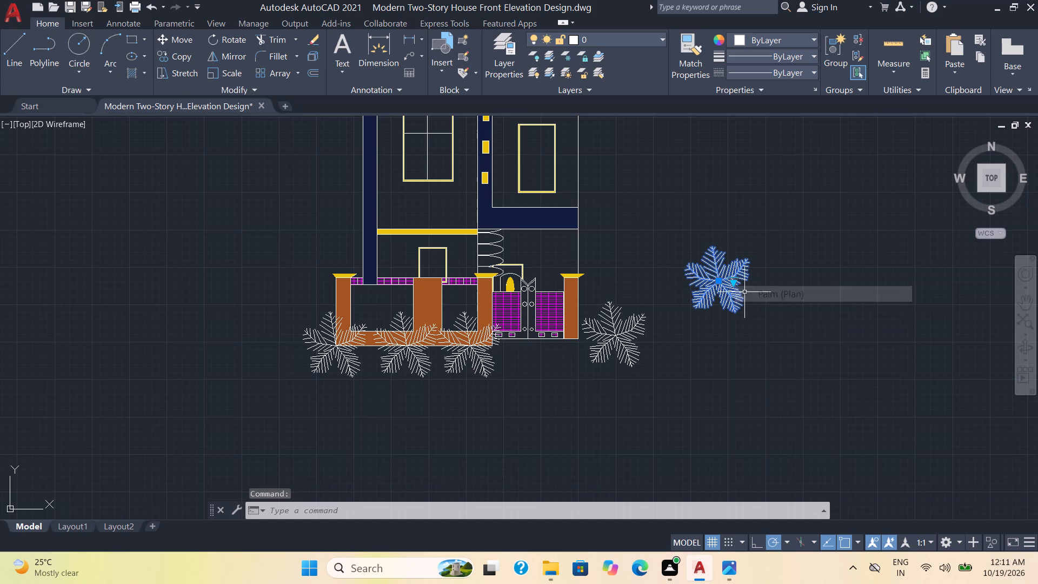
scroll(735, 292, "up", 2)
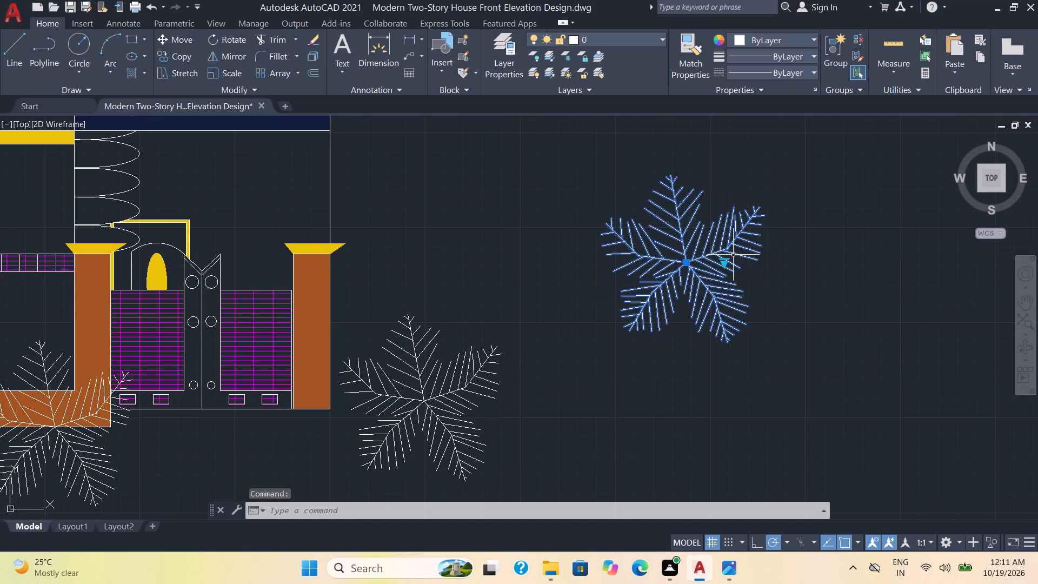
right_click(726, 264)
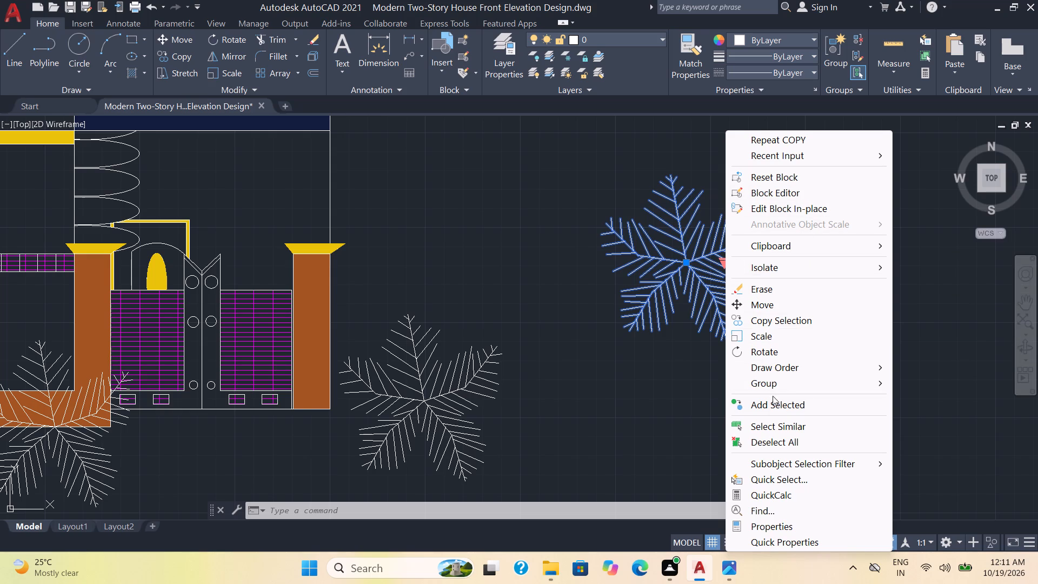
left_click(699, 326)
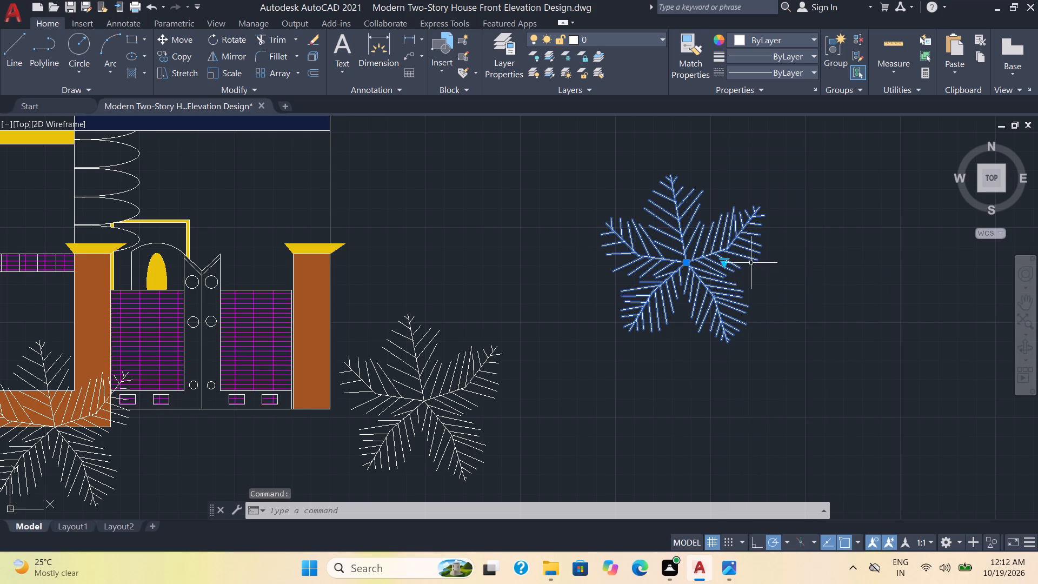
left_click(727, 264)
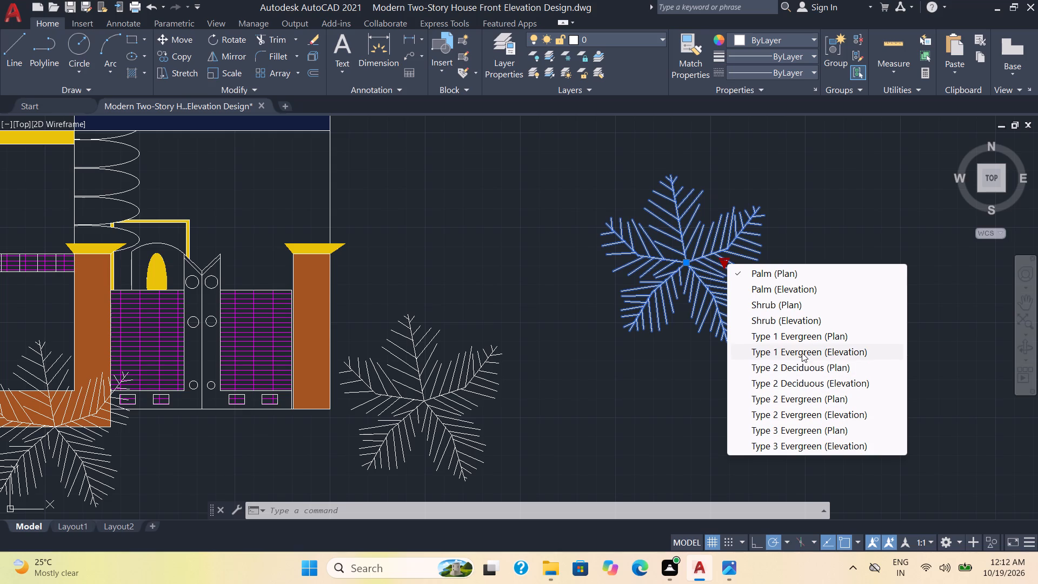
left_click(787, 290)
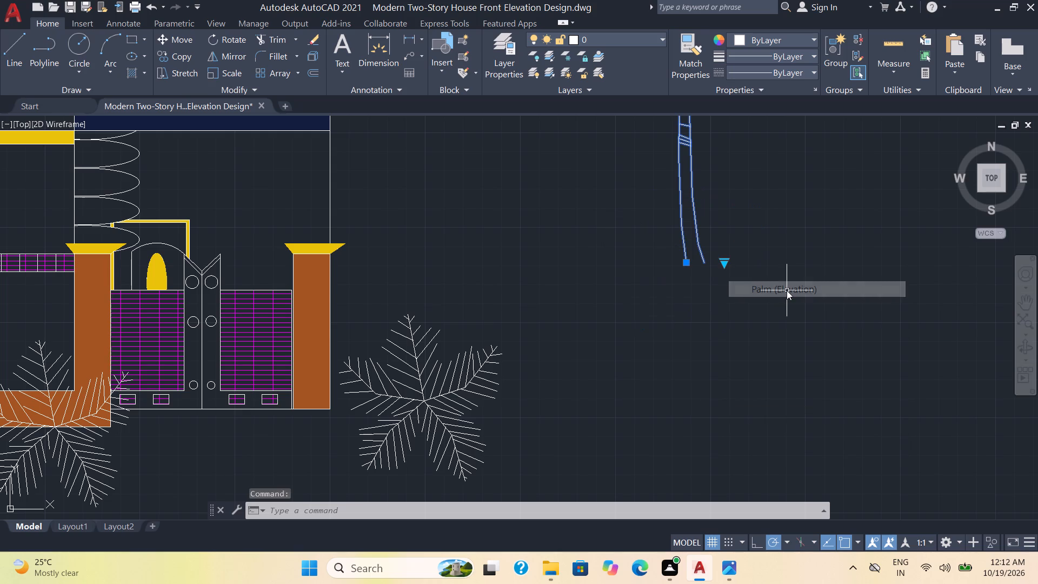
scroll(787, 290, "down", 2)
middle_click_drag(787, 290, 764, 361)
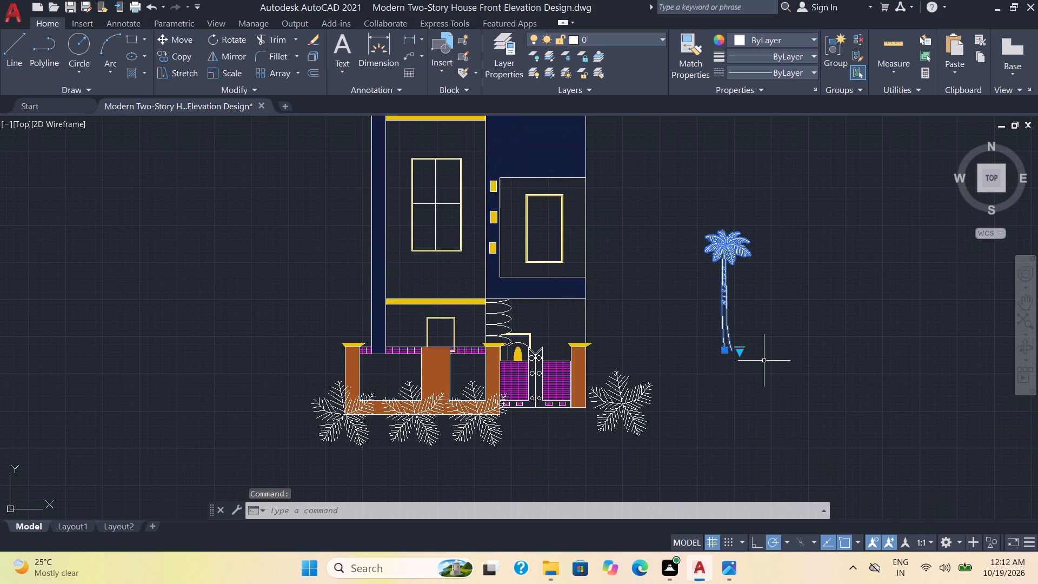
Move the elevation palm so its trunk base stands at the plan-view tree just beyond the gate pillar.
left_click(764, 379)
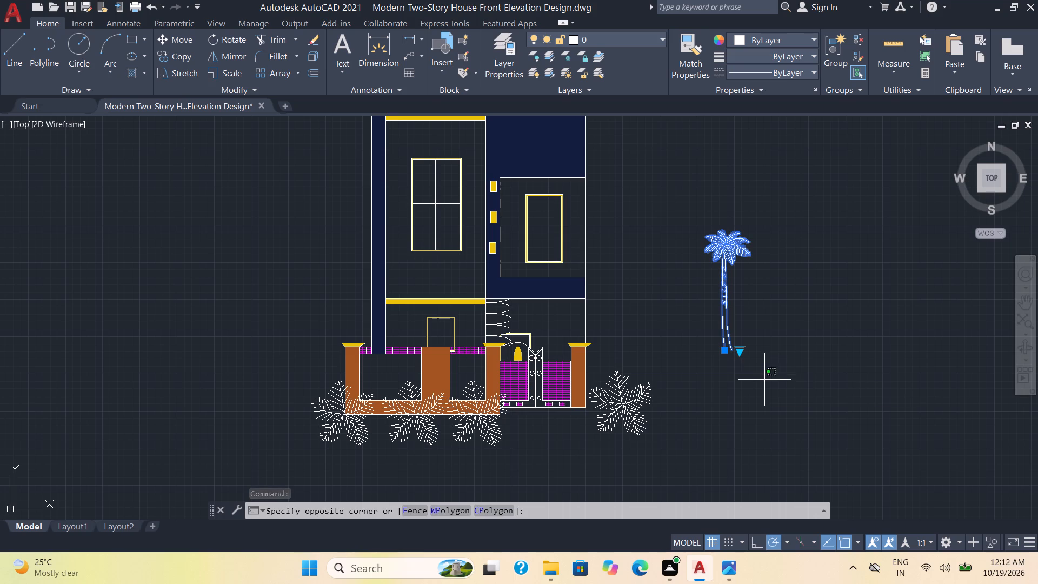
left_click(717, 291)
key("m")
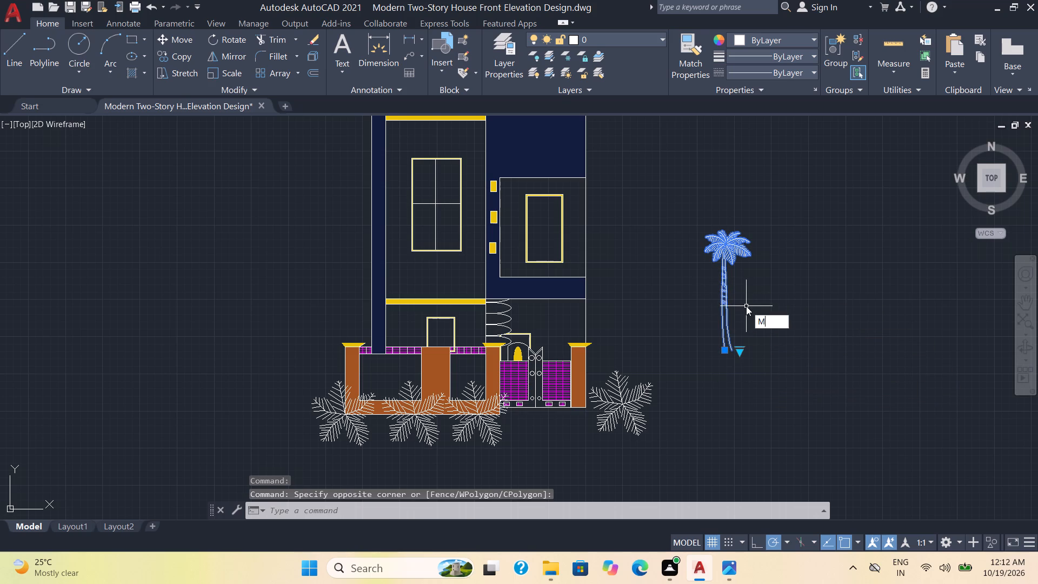
key("Return")
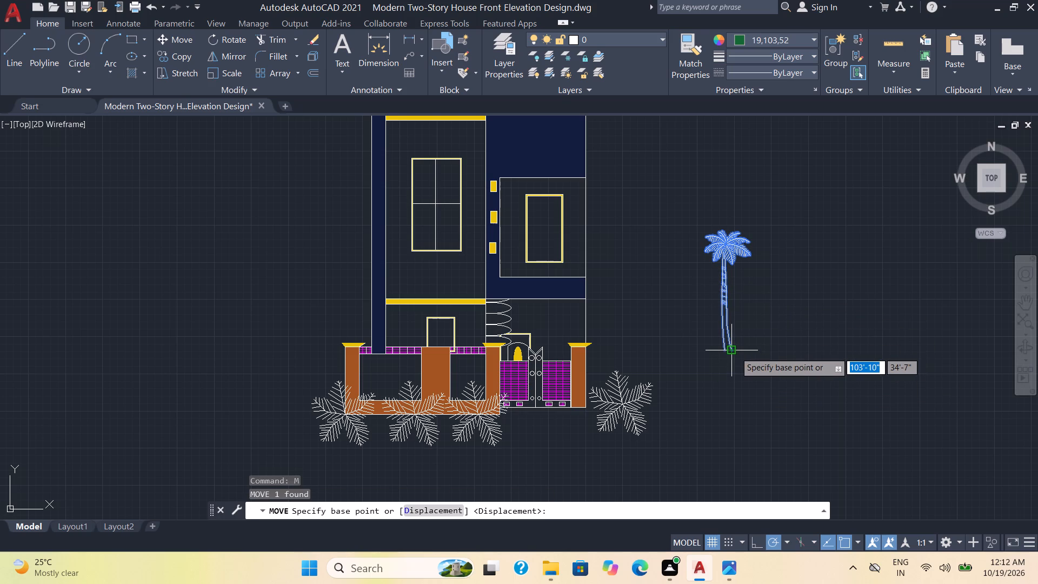
left_click(735, 352)
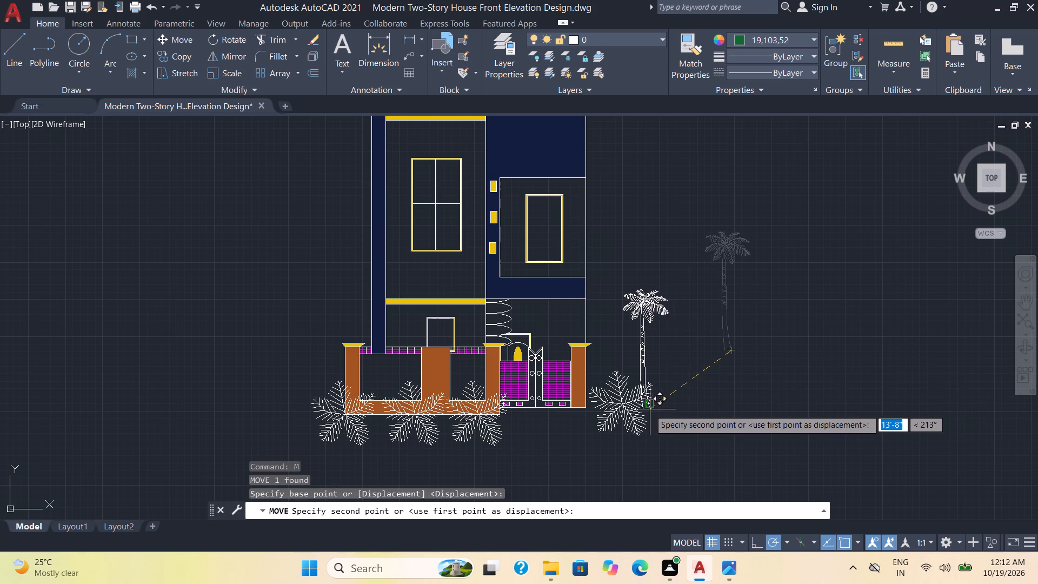
left_click(648, 411)
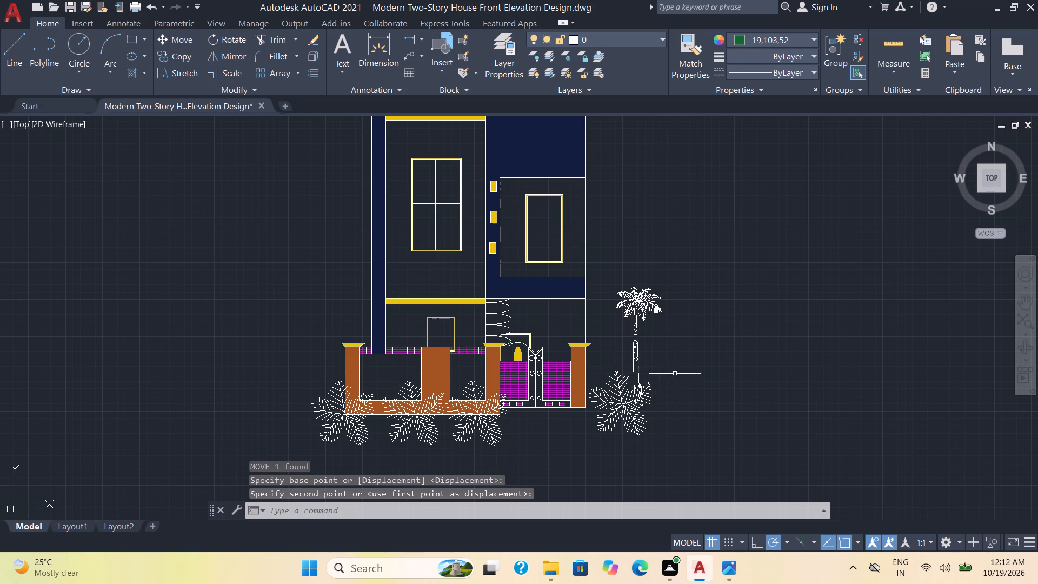
Select only the elevation palm and scale it up by a factor of about 4 from a base point in its crown.
left_click(675, 373)
left_click(615, 286)
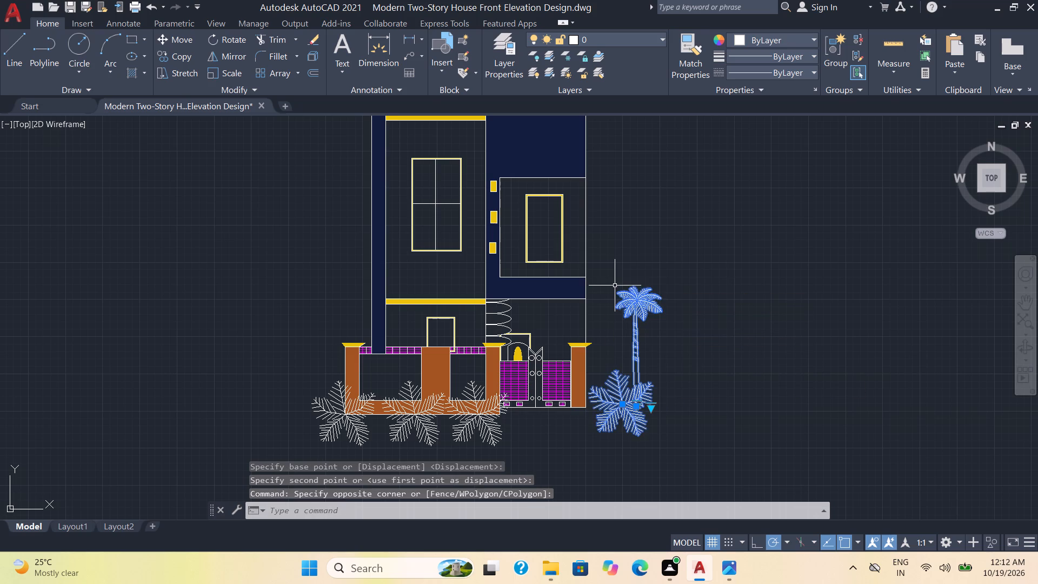
left_click(678, 359)
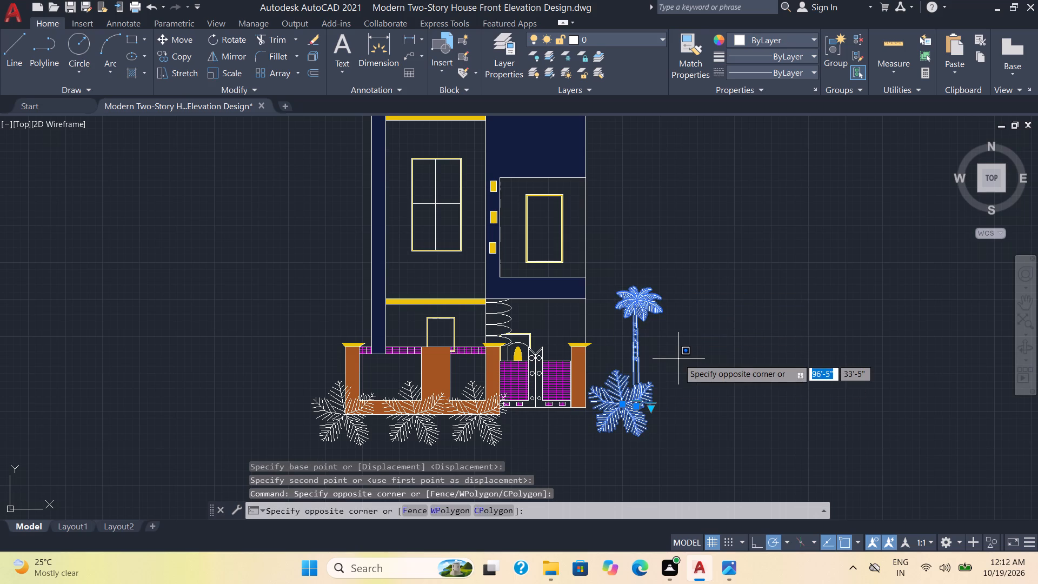
key("Escape")
left_click(670, 358)
key("Escape")
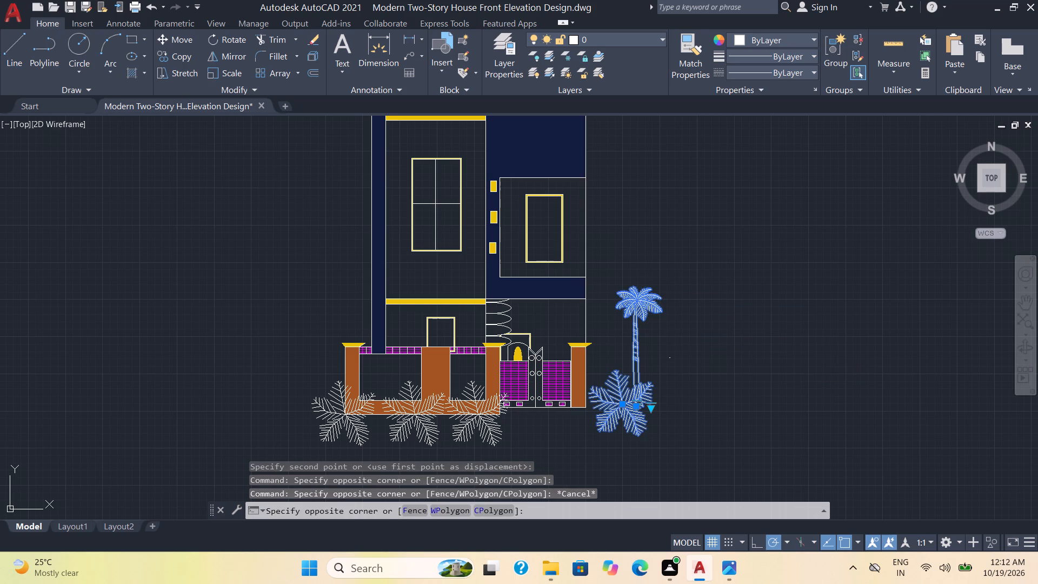
key("Escape")
left_click(669, 356)
left_click(624, 296)
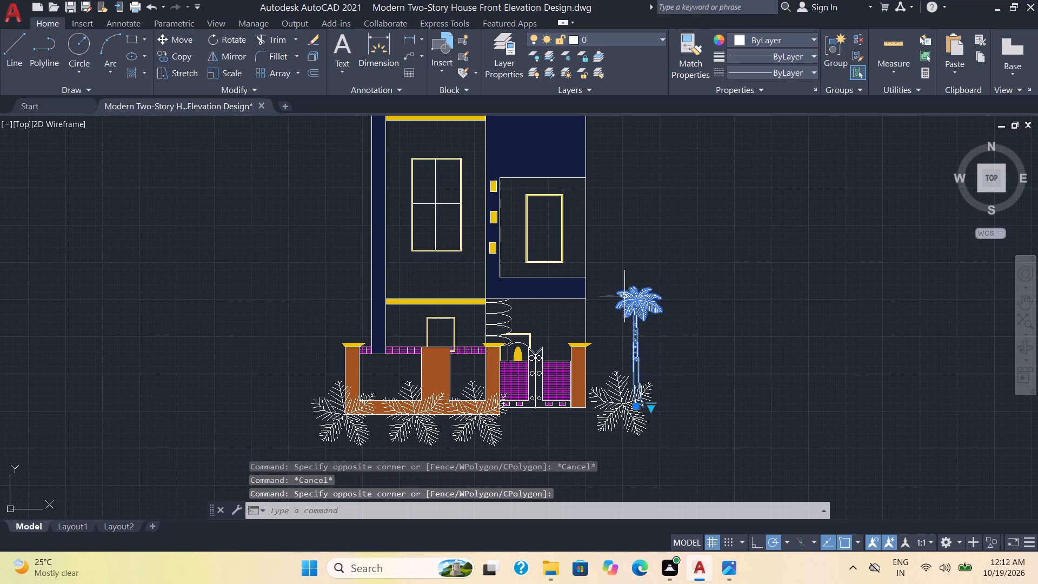
left_click(233, 72)
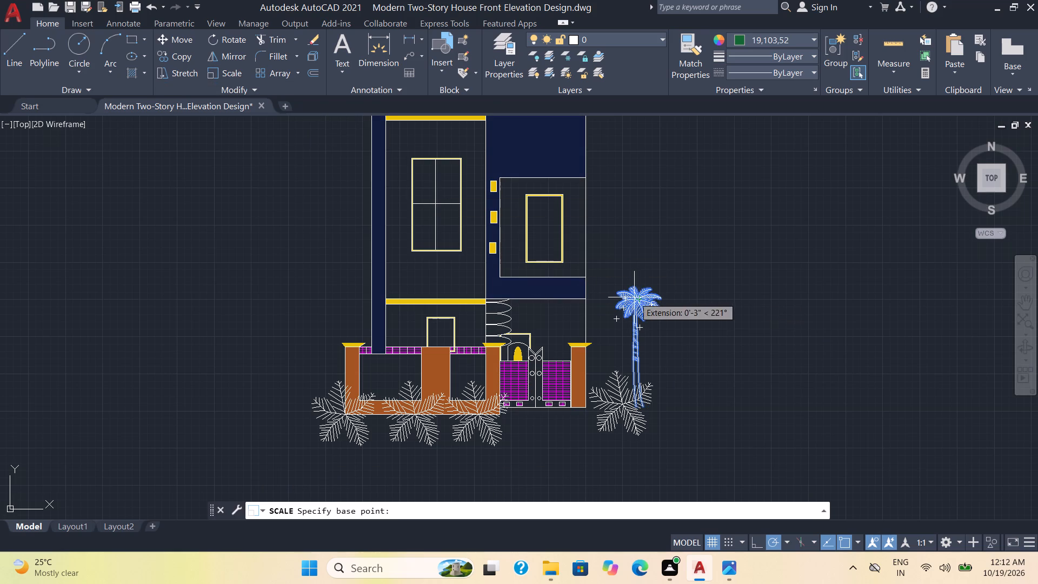
left_click(636, 301)
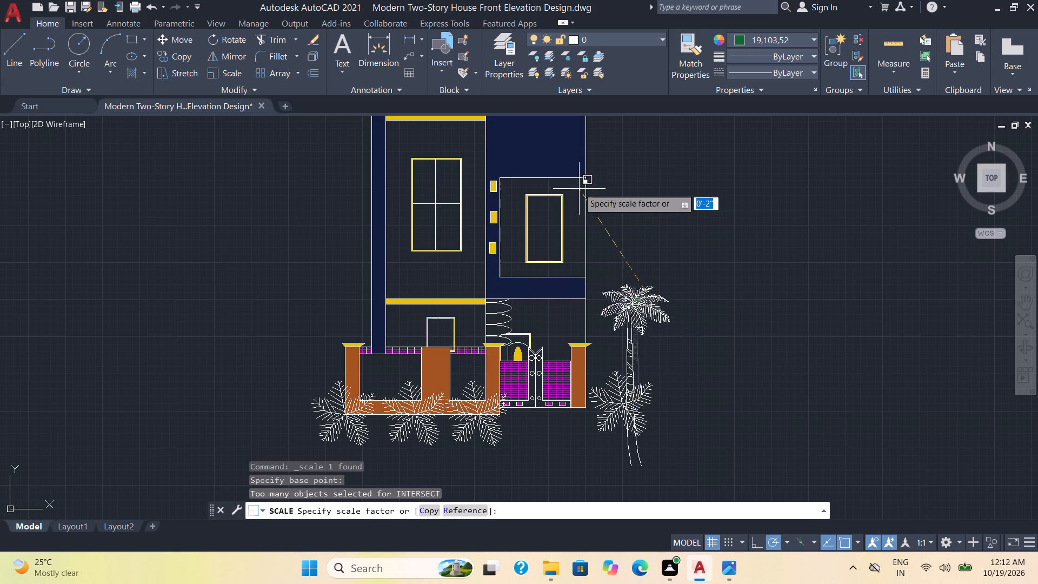
left_click(379, 175)
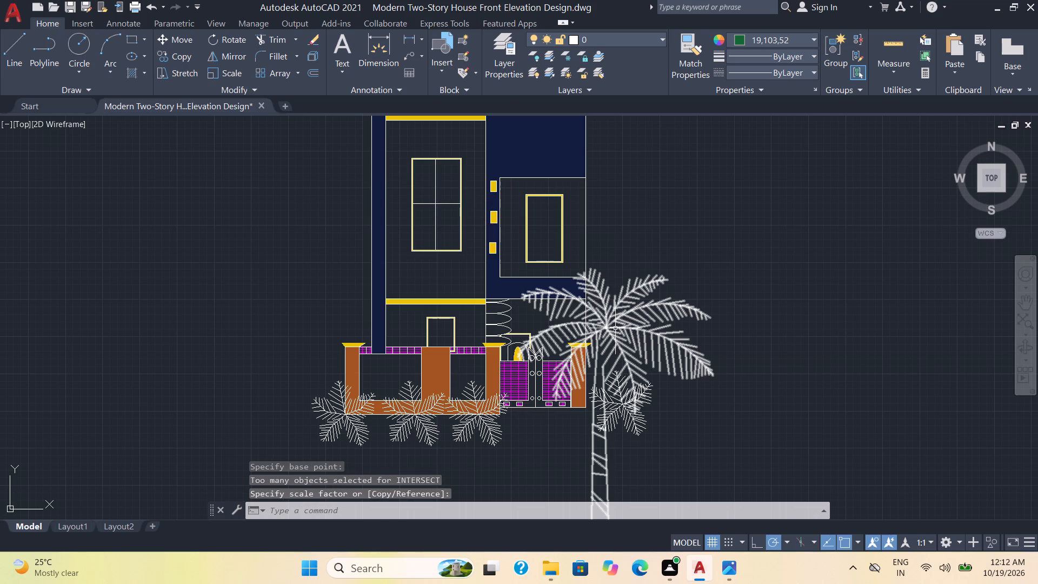
Move the enlarged palm about 32'-4" at 59° into the open space beside the house, clear of the gate.
left_click(615, 328)
key("m")
key("Return")
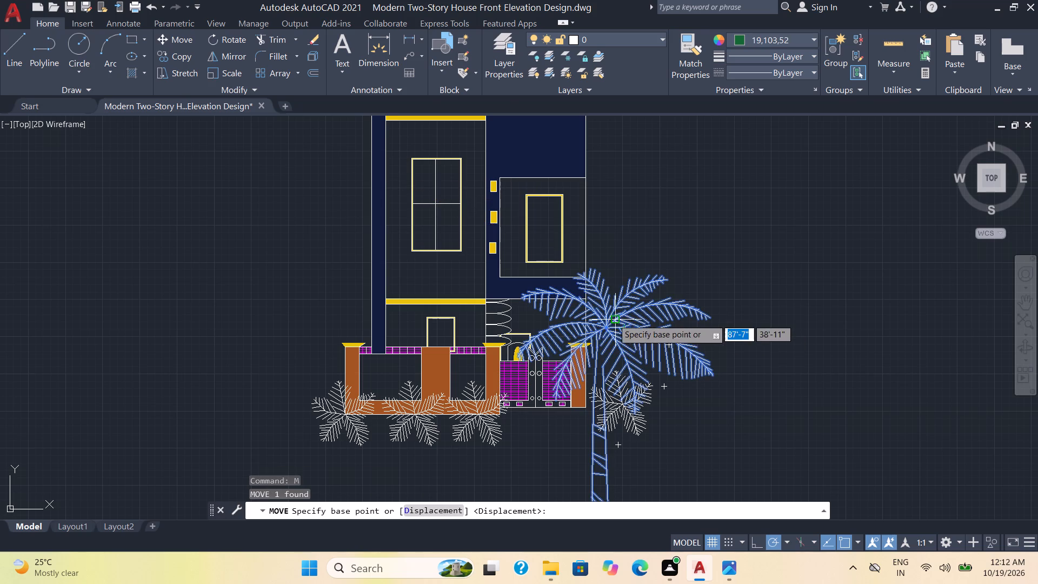
left_click(619, 326)
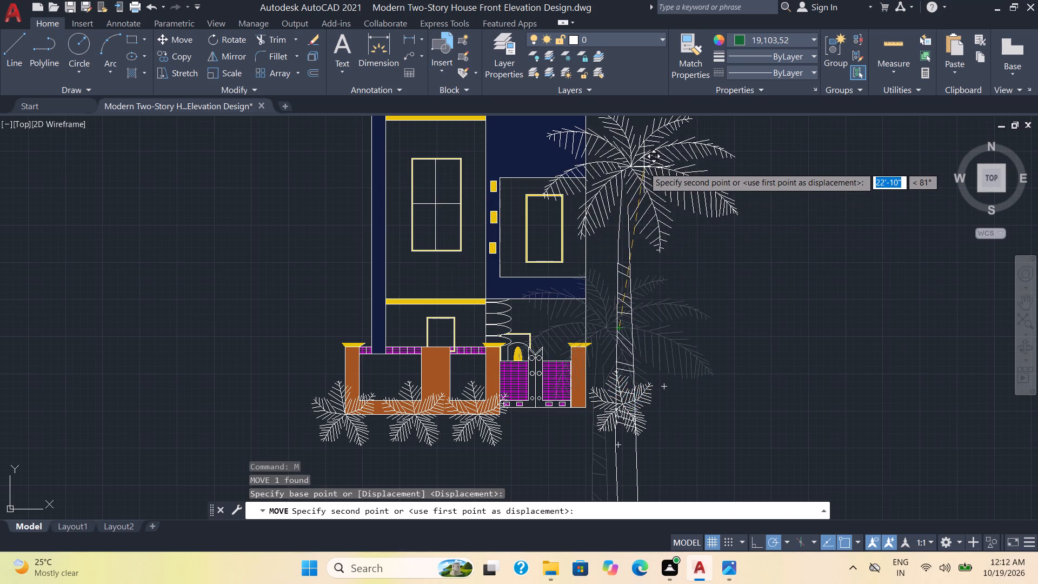
scroll(644, 167, "down", 2)
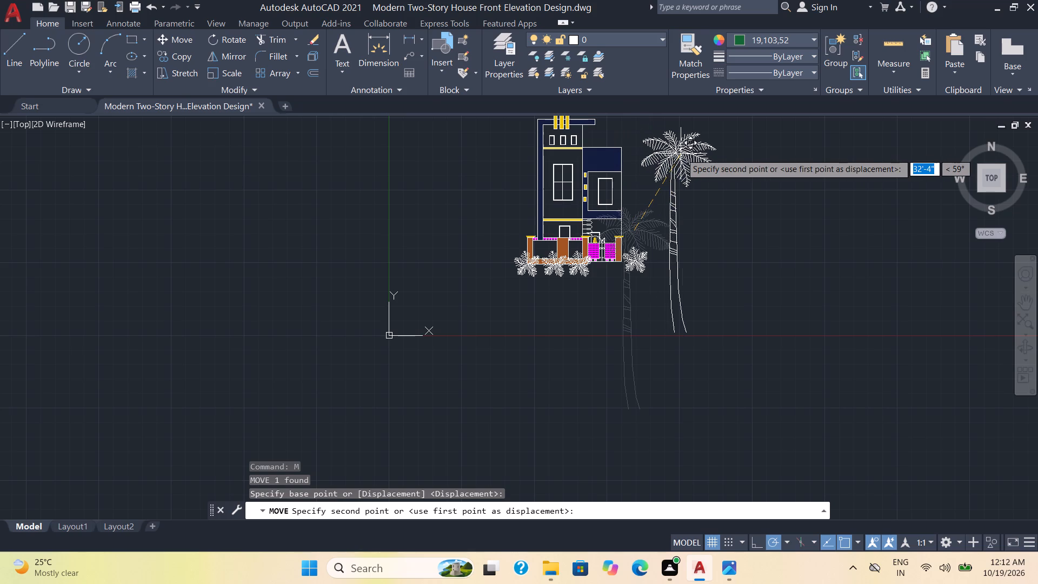
left_click(681, 154)
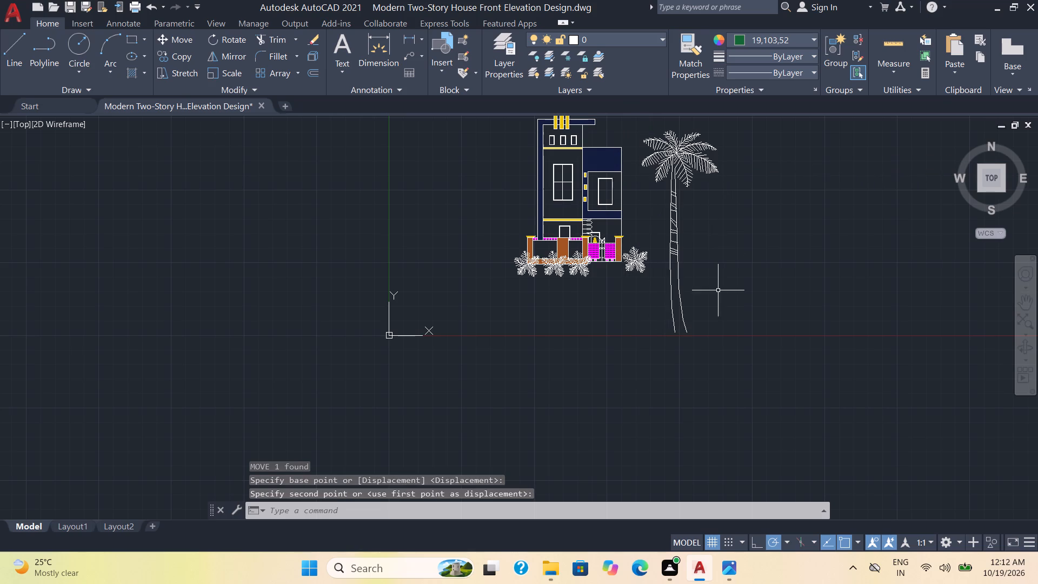
Scale the elevation palm down to a little over half its size, using the foot of its trunk as base point.
left_click(708, 364)
left_click(669, 275)
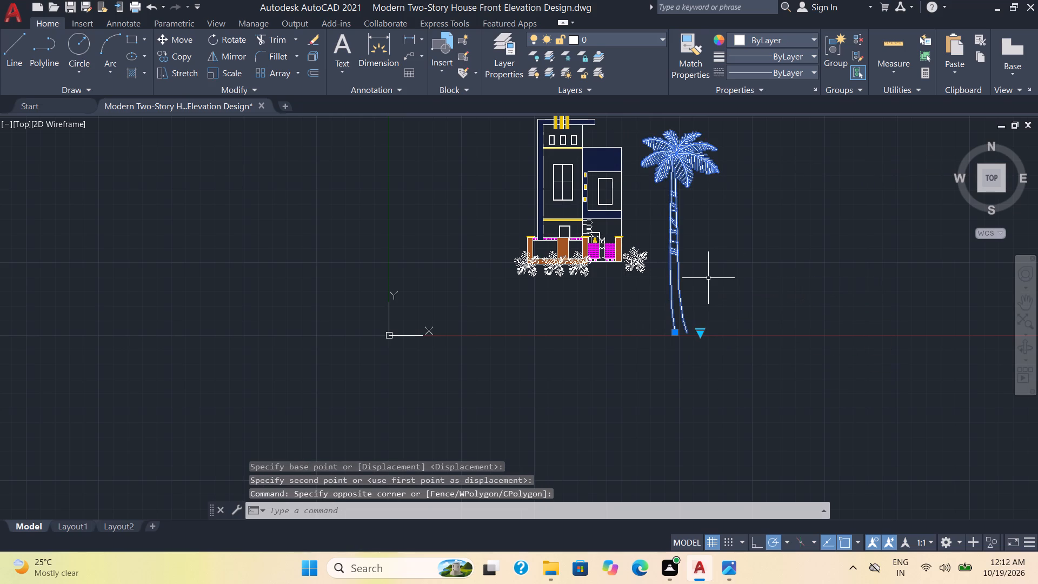
type("SC")
key("Return")
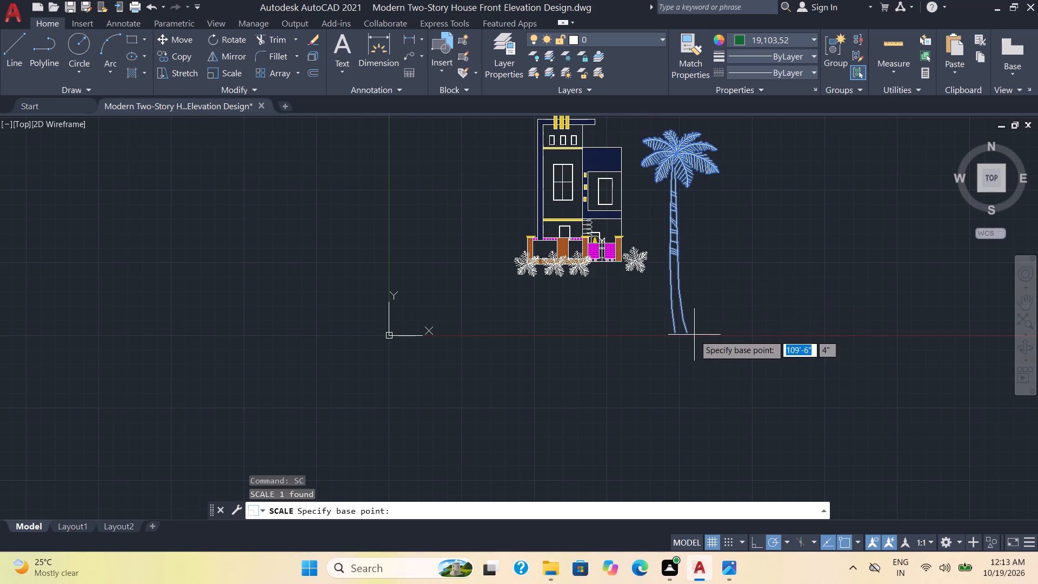
left_click(688, 331)
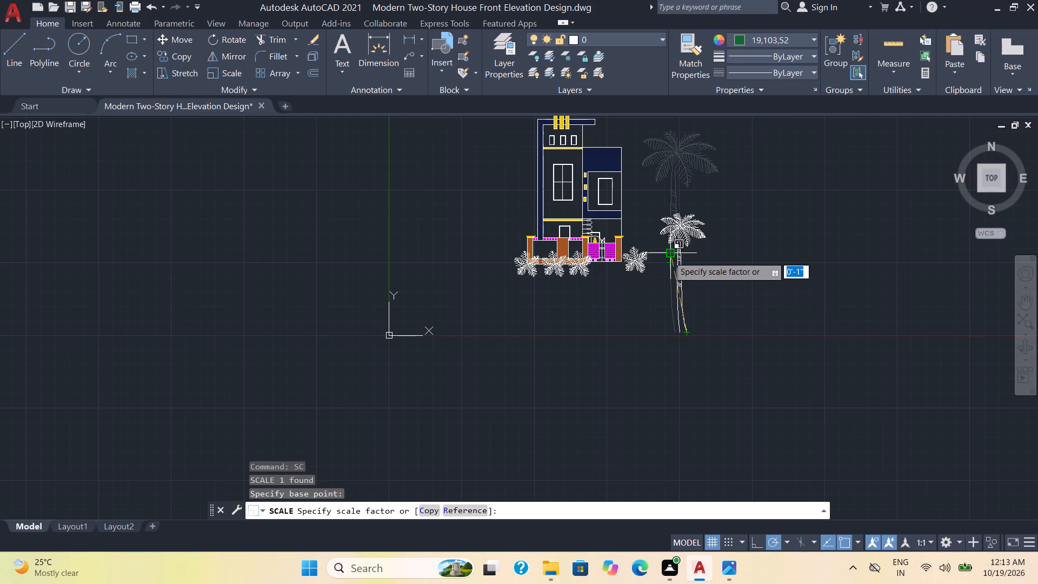
left_click(669, 256)
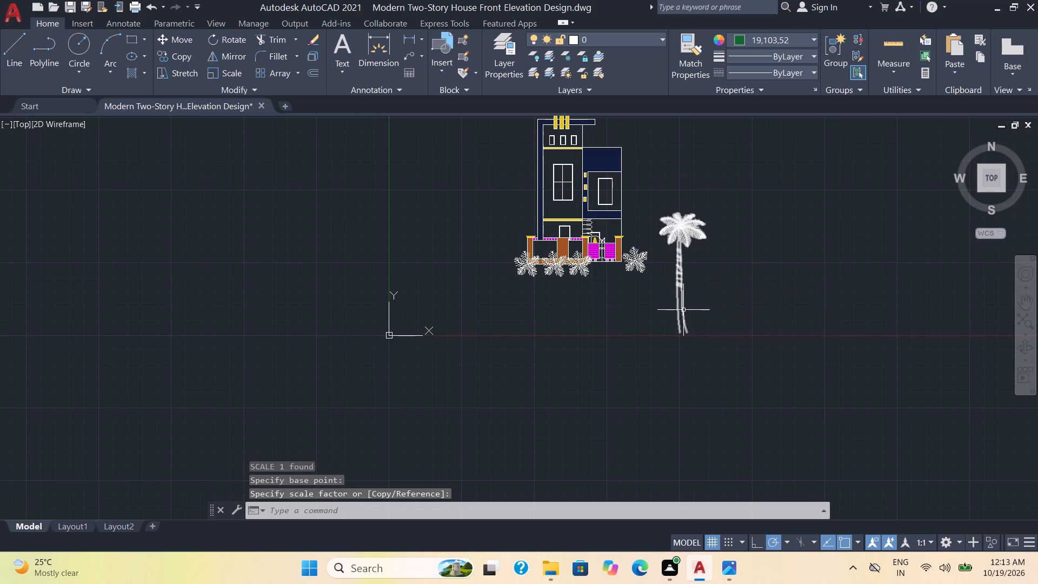
Move the reduced elevation palm about 31'-4" at 126° so its trunk stands at the plan-view tree beside the gate pillar.
left_click(683, 310)
left_click(693, 333)
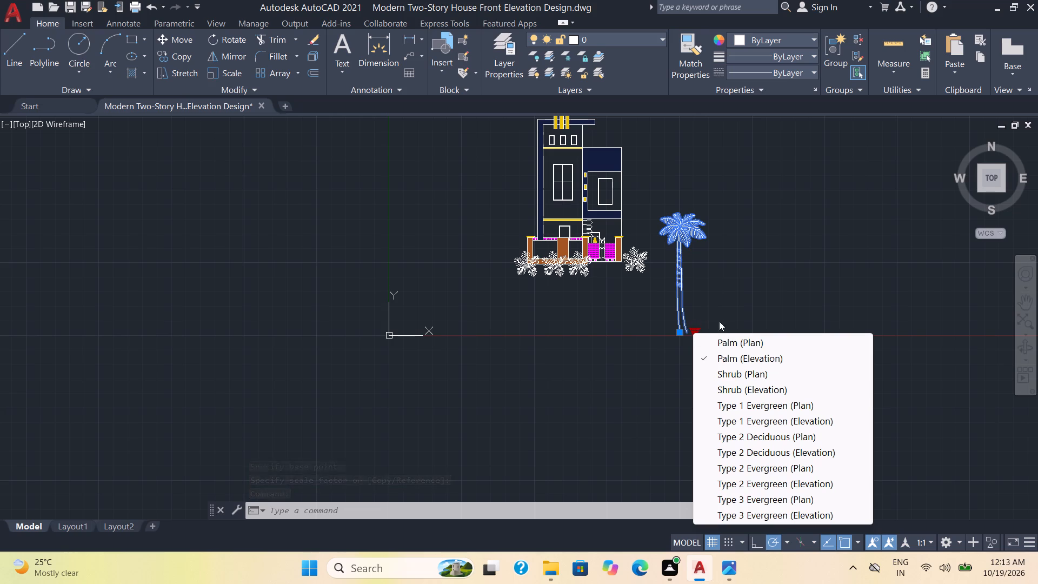
left_click(747, 315)
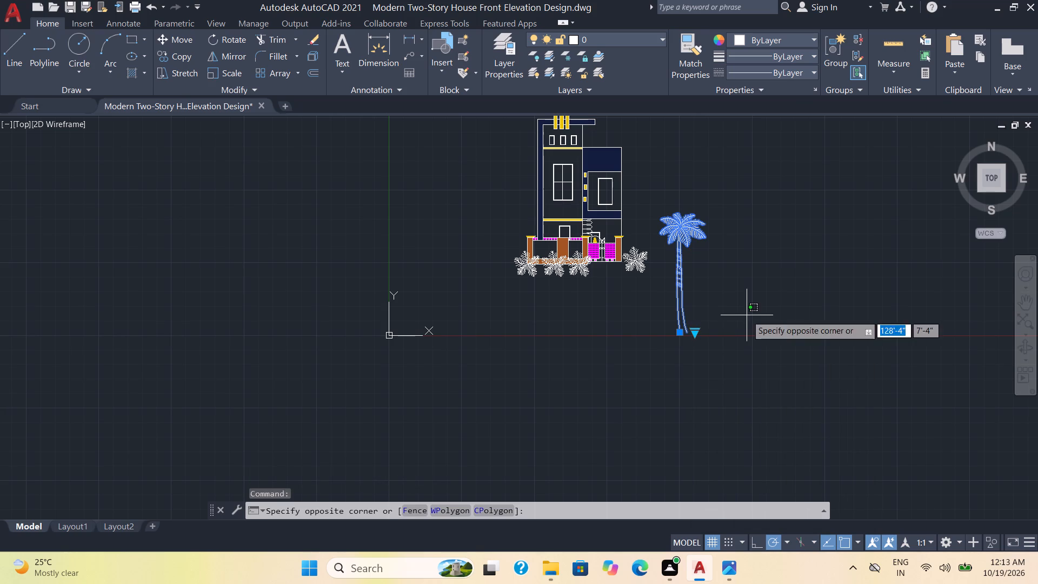
key("Escape")
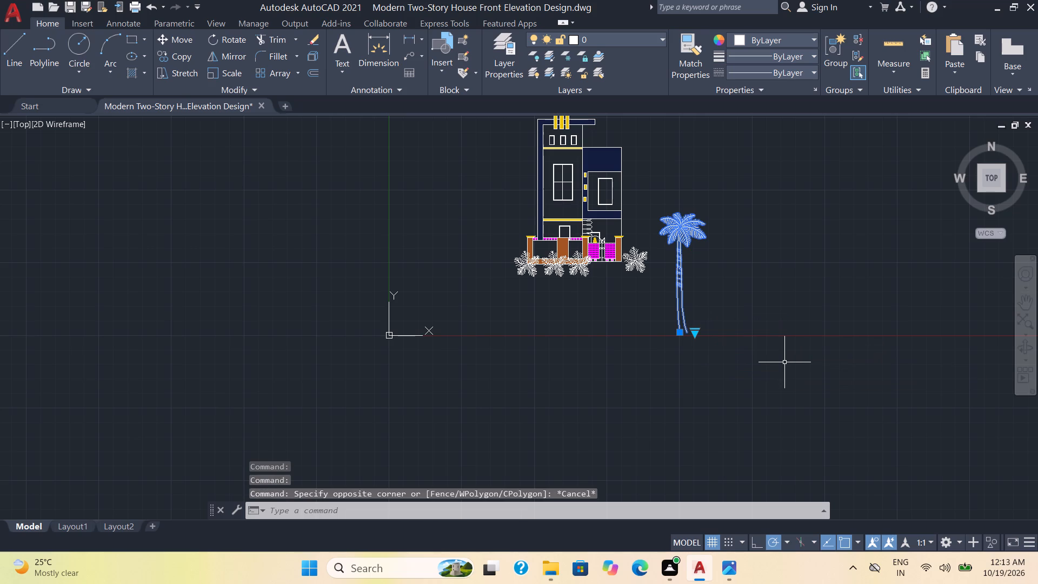
key("m")
key("Return")
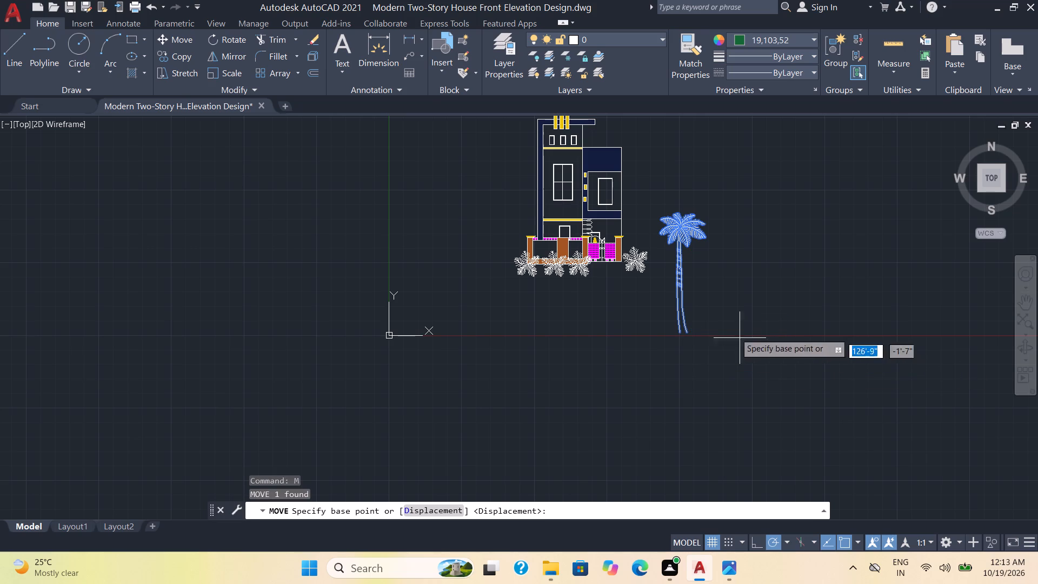
left_click(683, 289)
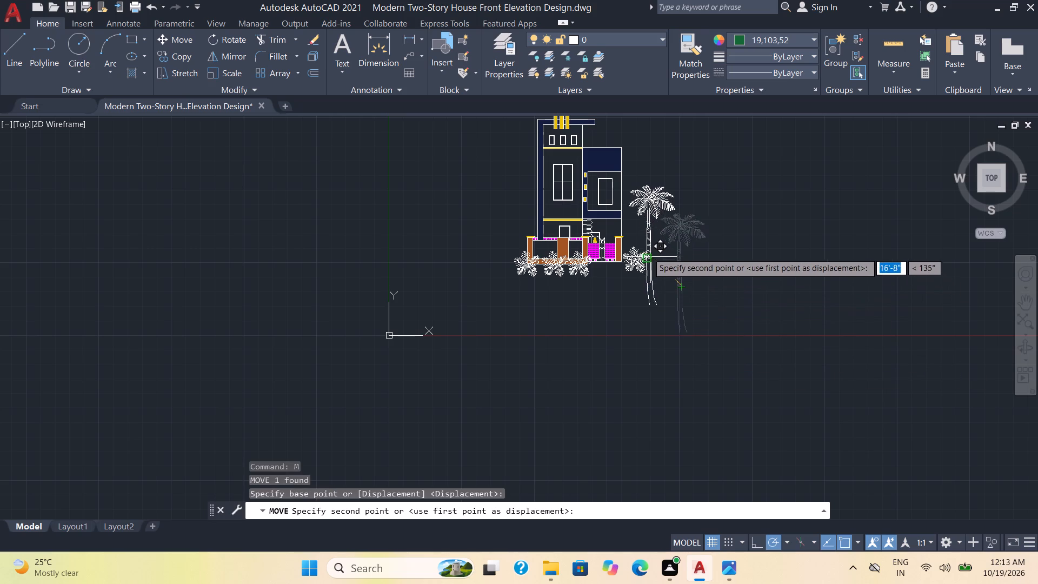
left_click(630, 215)
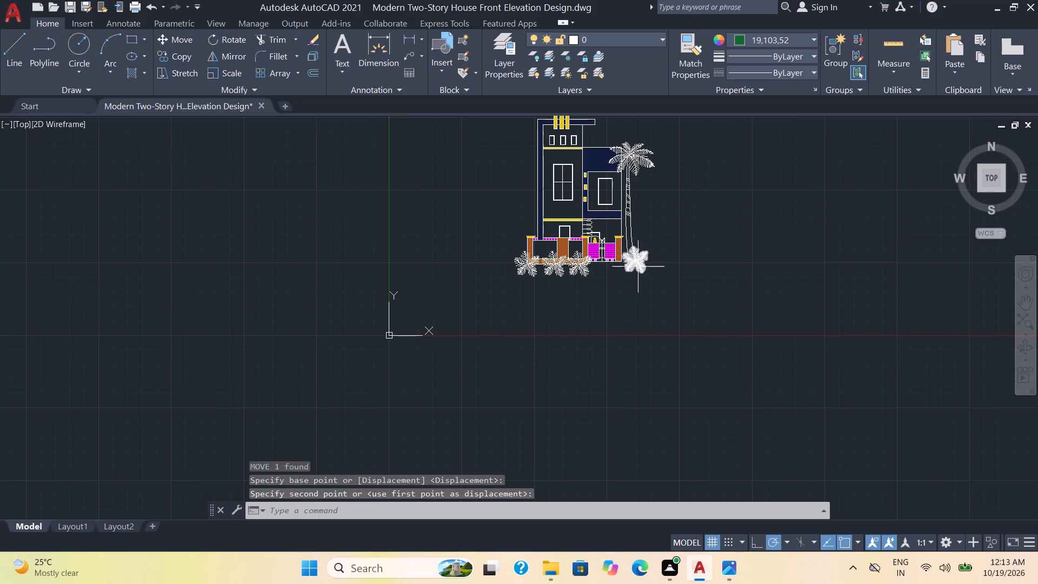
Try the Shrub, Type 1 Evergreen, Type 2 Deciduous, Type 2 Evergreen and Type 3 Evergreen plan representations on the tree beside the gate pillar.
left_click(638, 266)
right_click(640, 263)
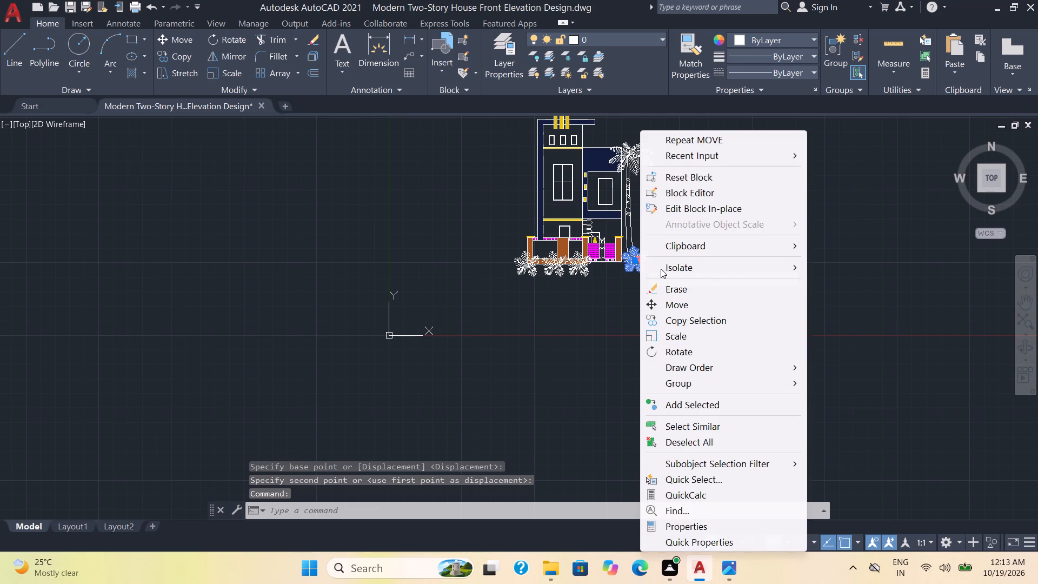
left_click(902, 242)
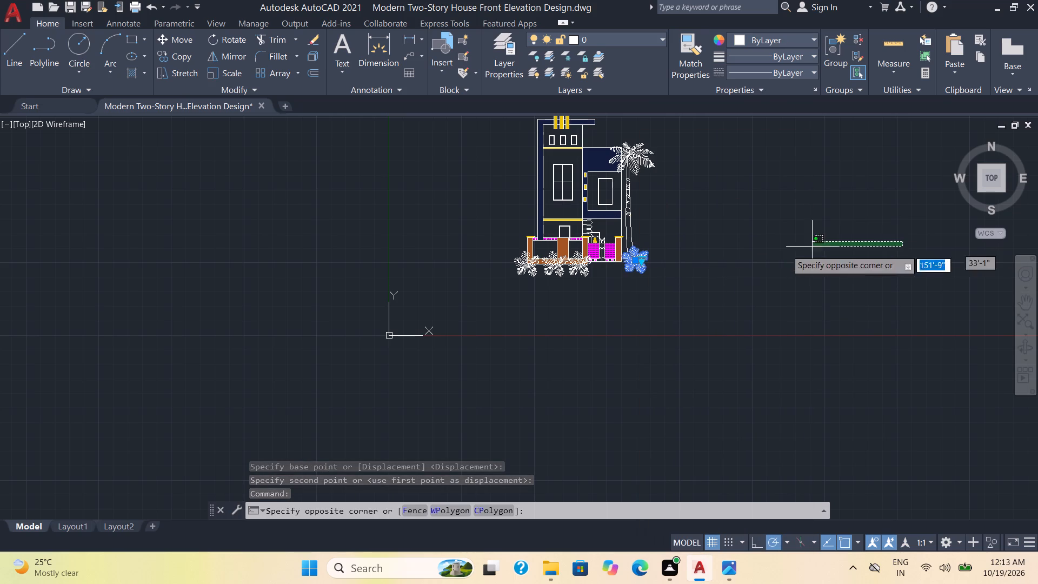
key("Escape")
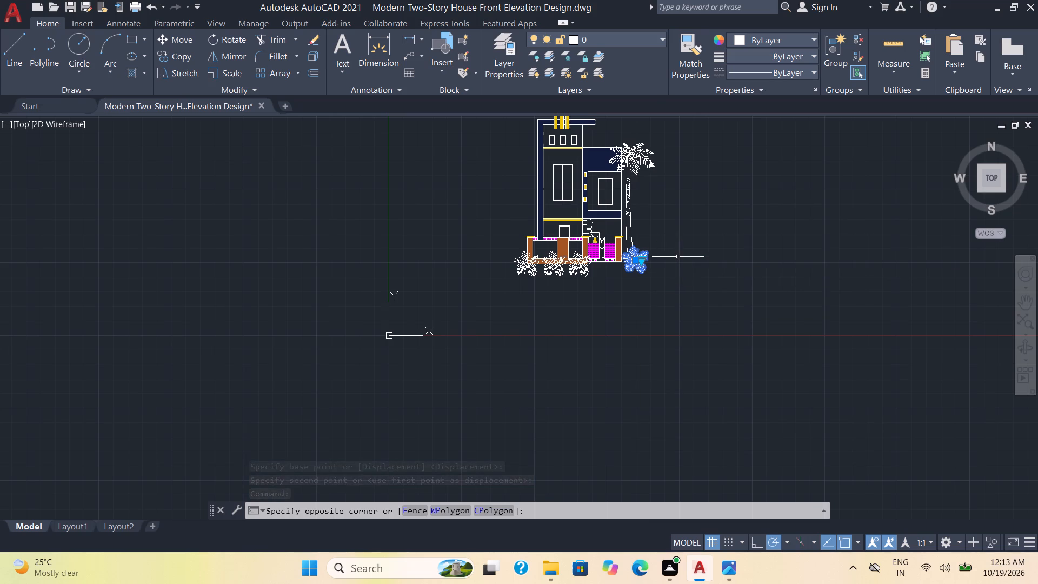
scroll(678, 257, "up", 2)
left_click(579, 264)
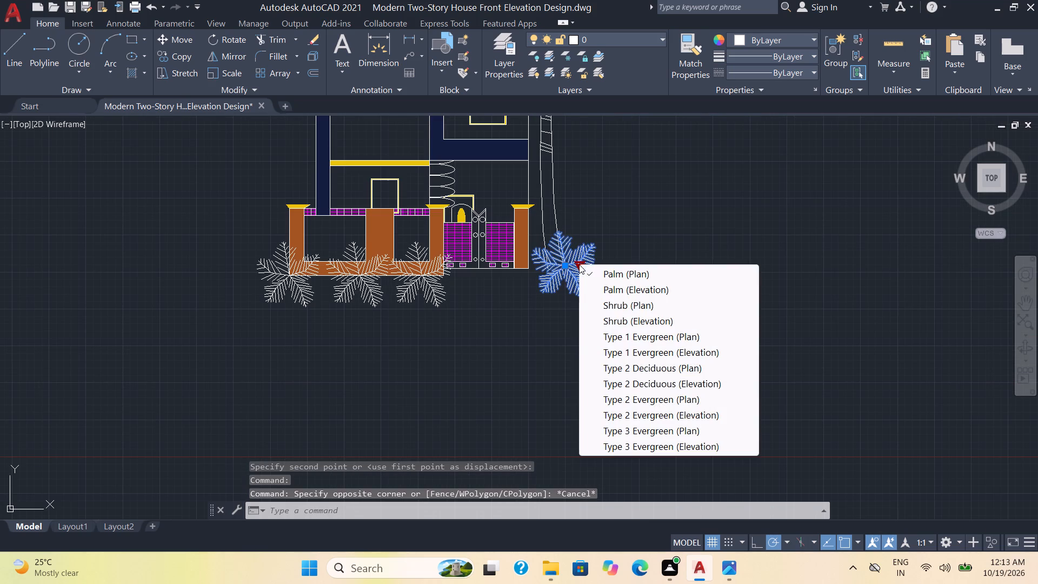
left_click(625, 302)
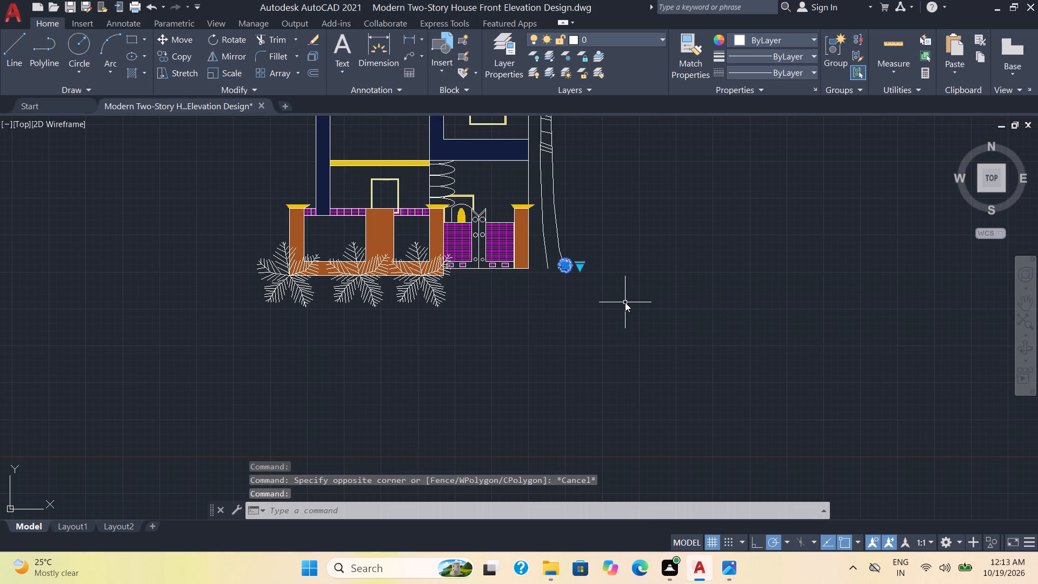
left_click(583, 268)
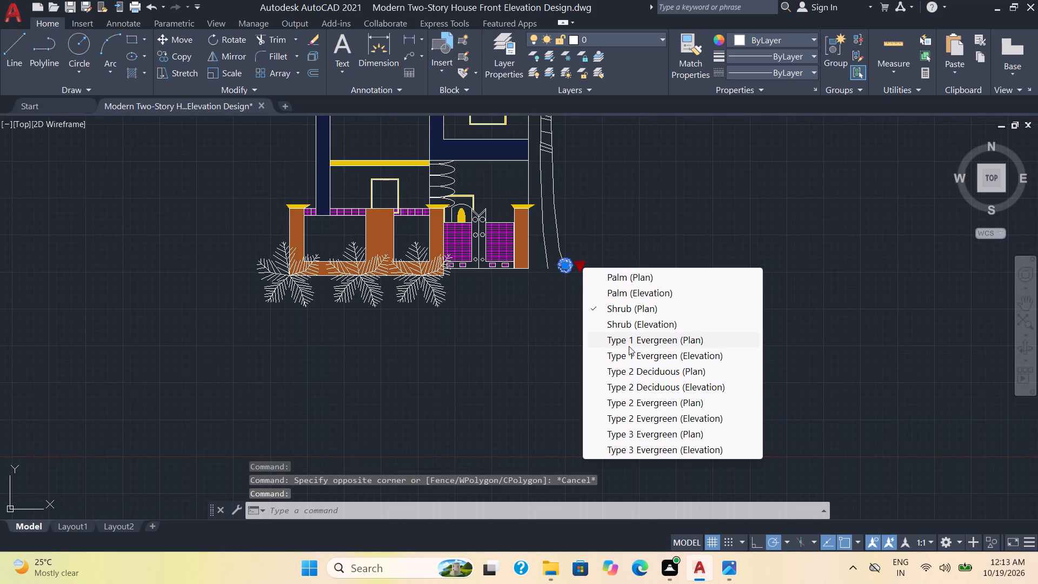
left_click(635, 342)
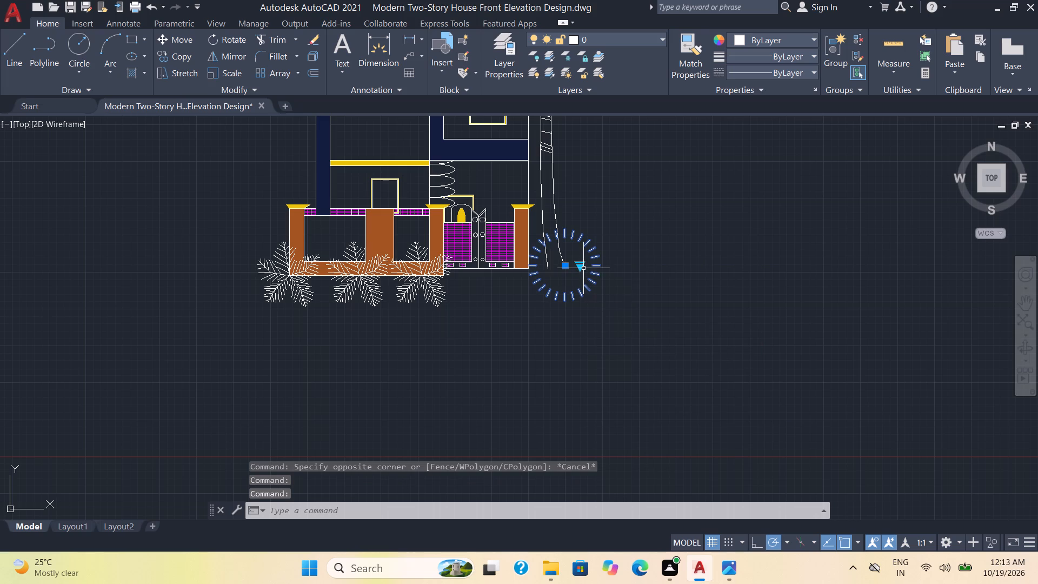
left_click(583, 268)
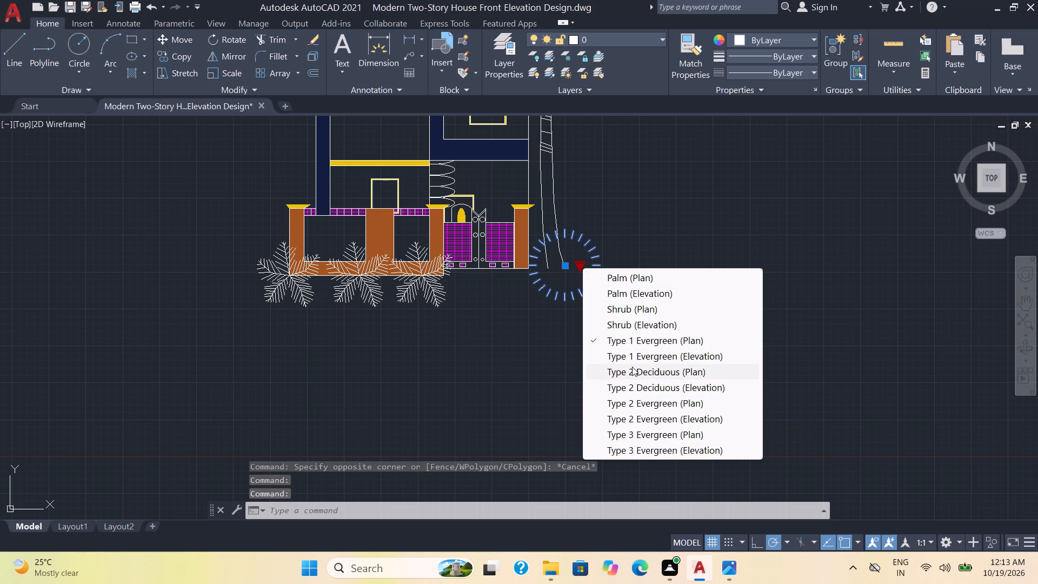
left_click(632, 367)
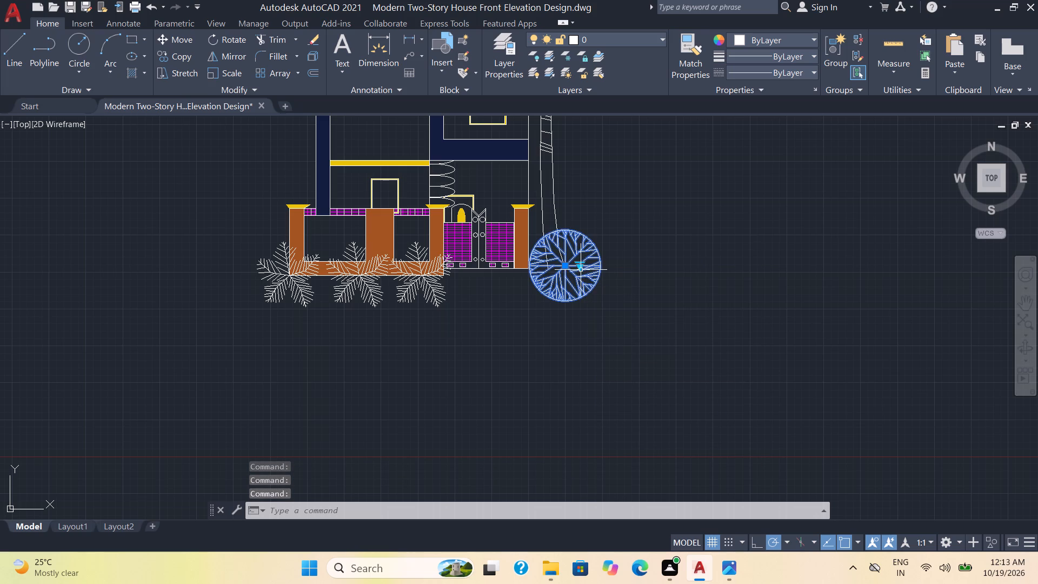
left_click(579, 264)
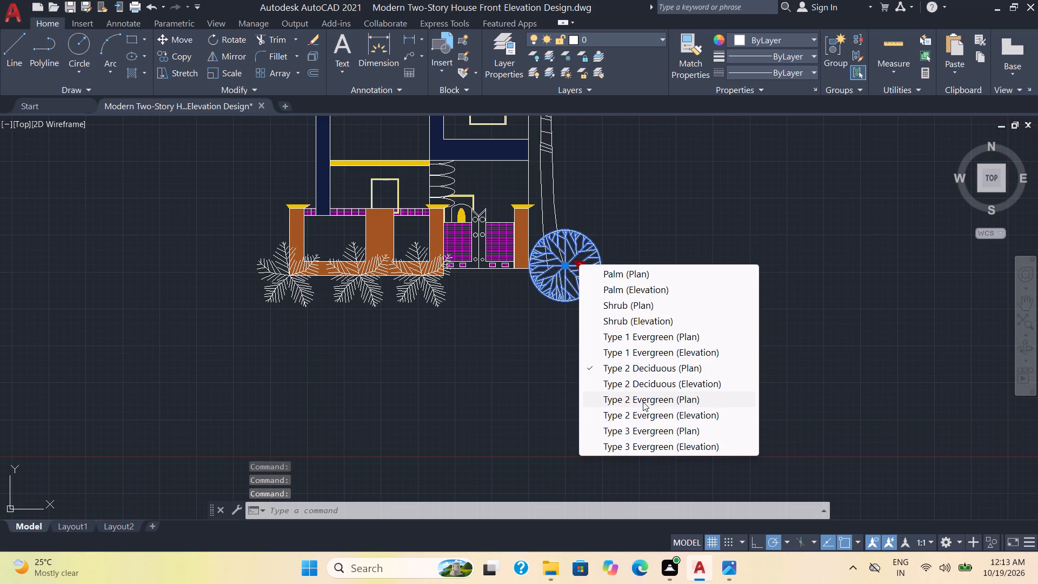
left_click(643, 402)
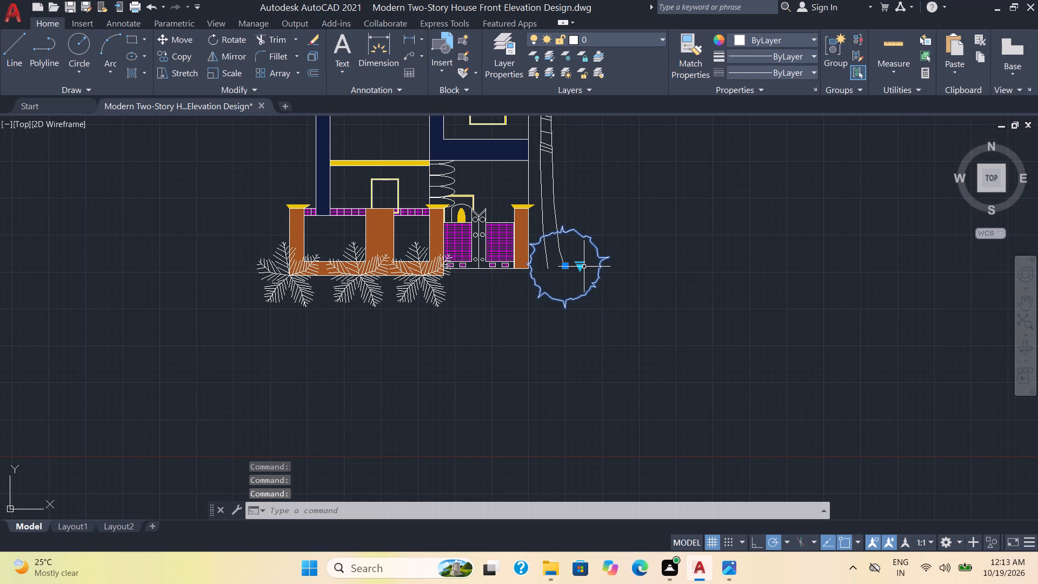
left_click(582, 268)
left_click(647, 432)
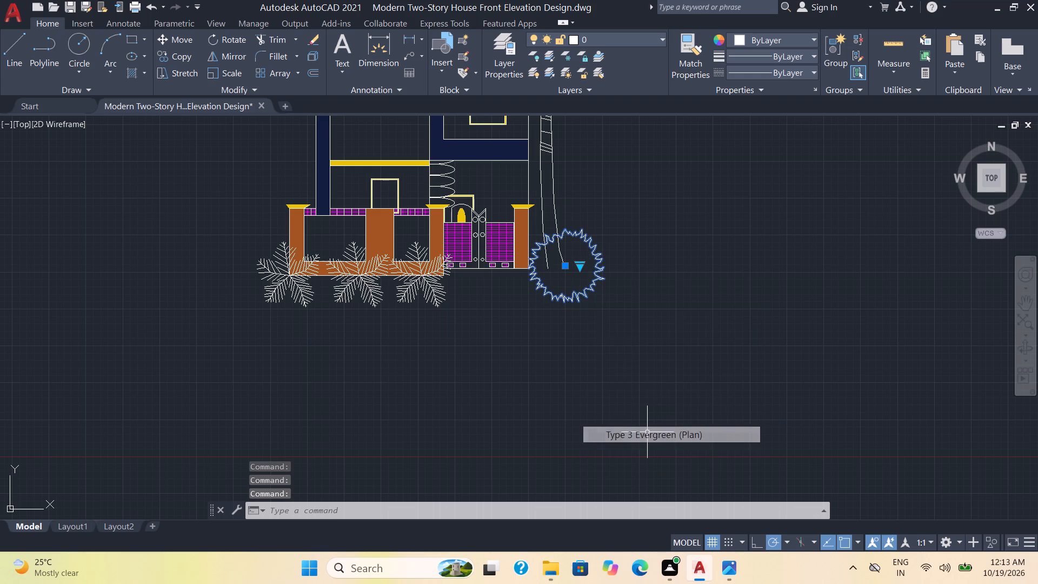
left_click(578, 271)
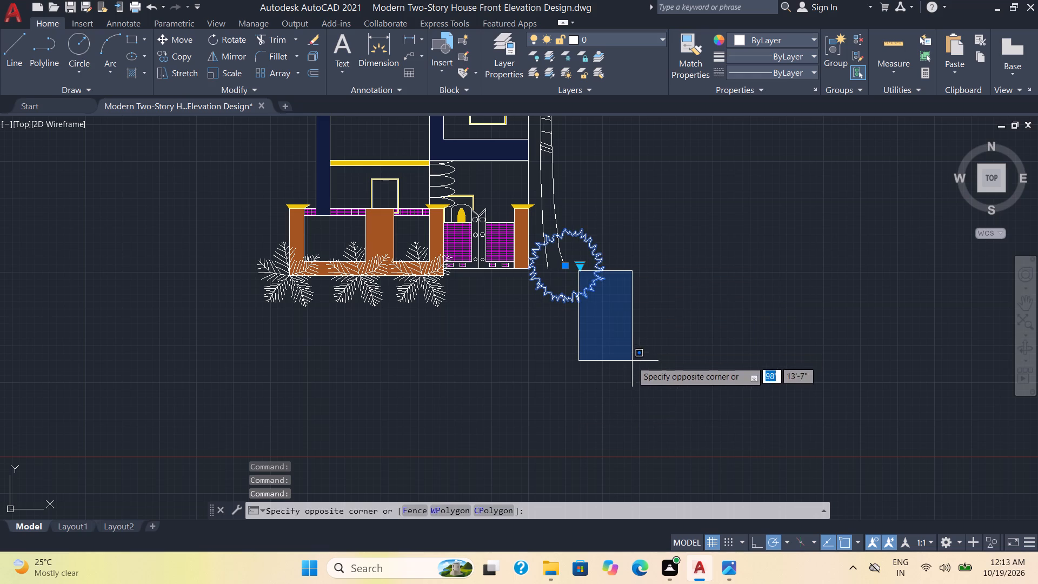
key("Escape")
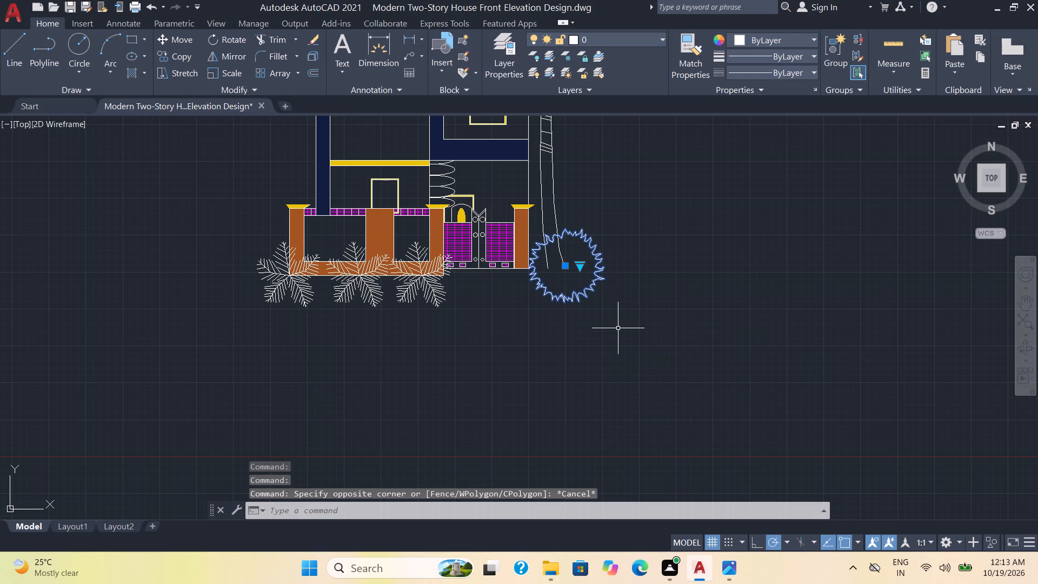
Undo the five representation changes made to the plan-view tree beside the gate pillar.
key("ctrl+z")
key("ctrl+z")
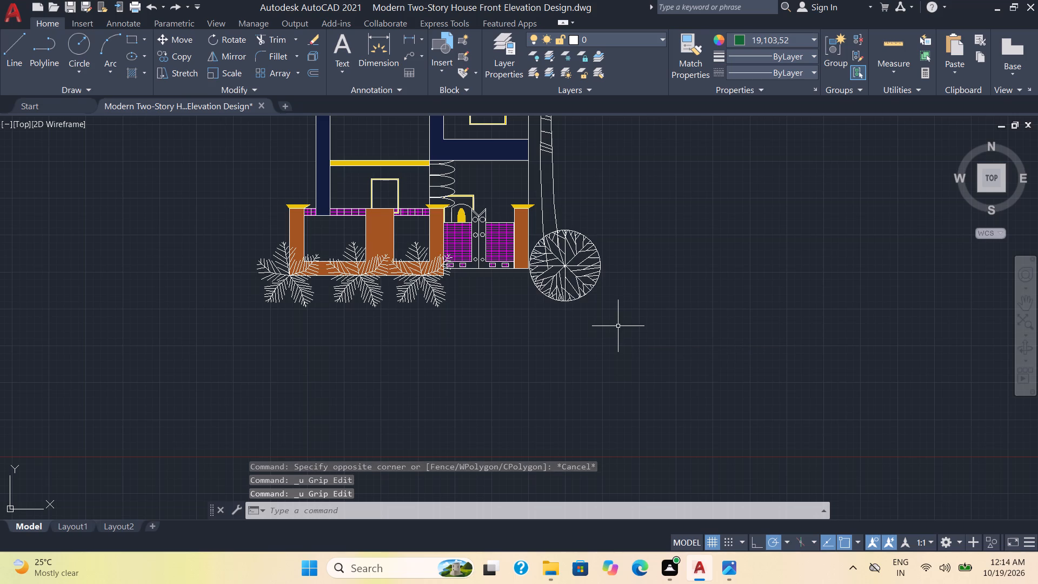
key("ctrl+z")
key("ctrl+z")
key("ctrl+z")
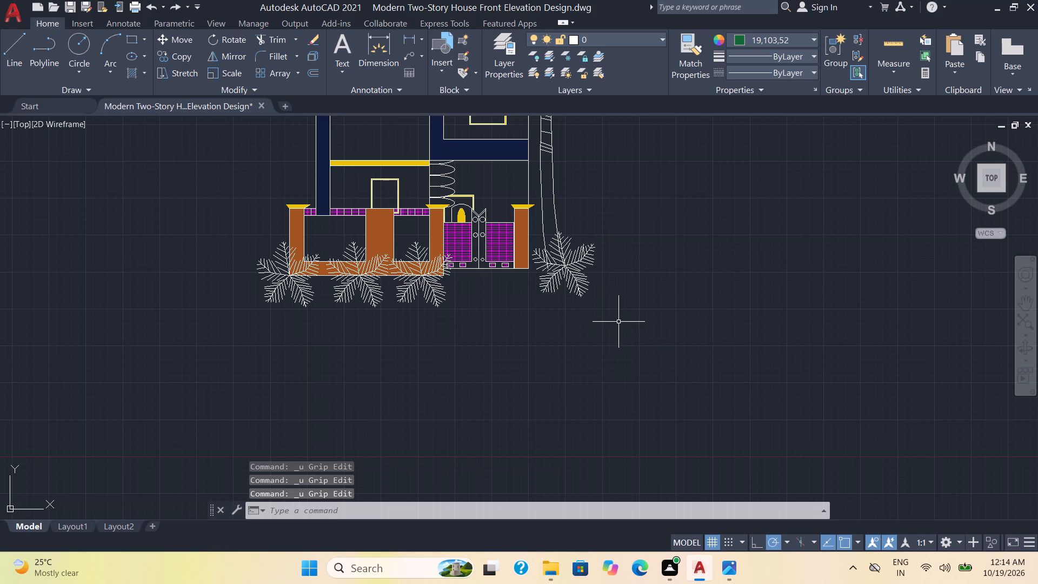
Create a new layer named TREES in the layer manager.
left_click(659, 36)
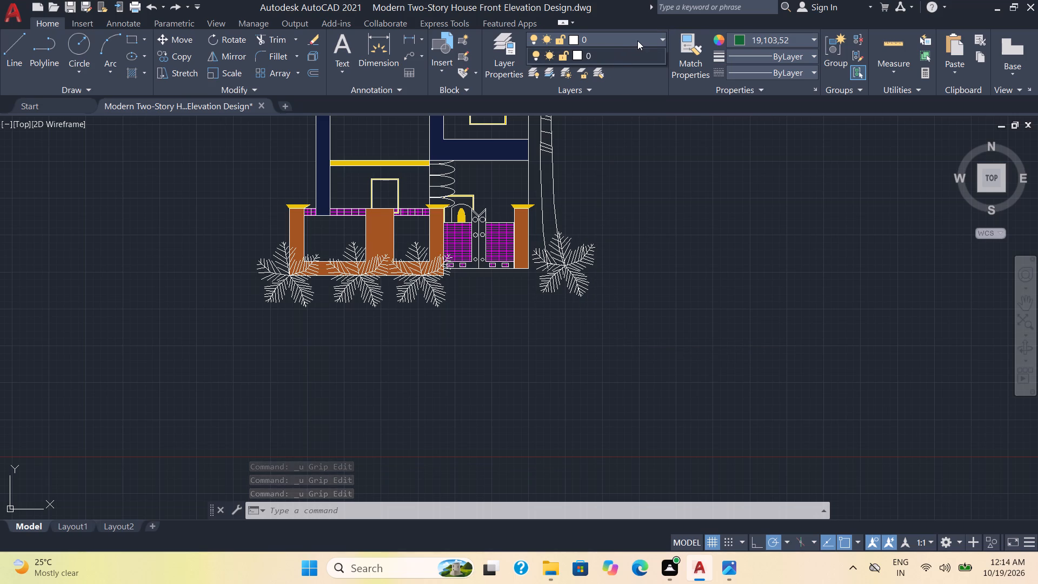
left_click(637, 41)
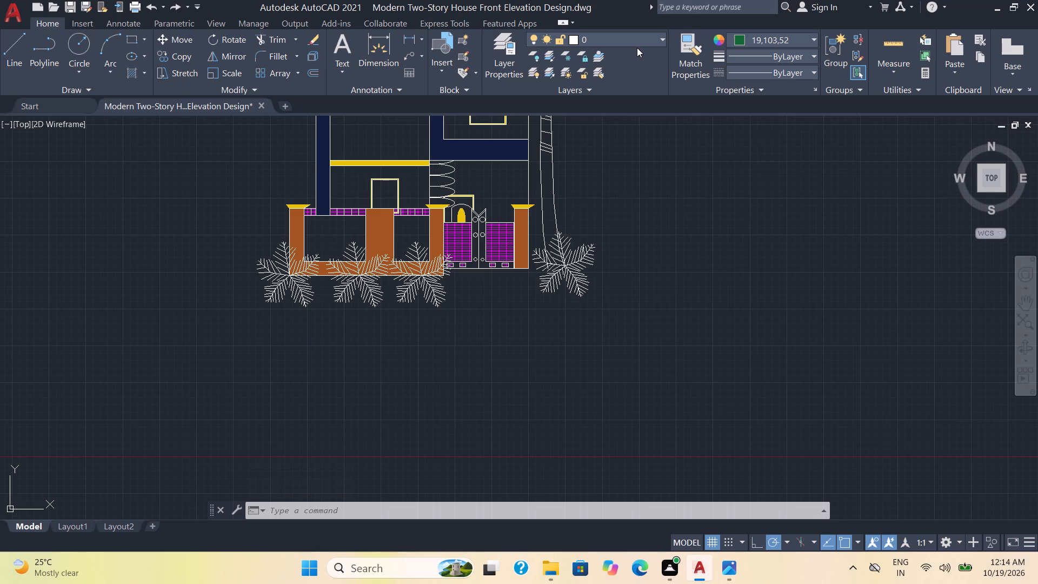
key("l")
key("a")
key("l")
key("a")
key("Return")
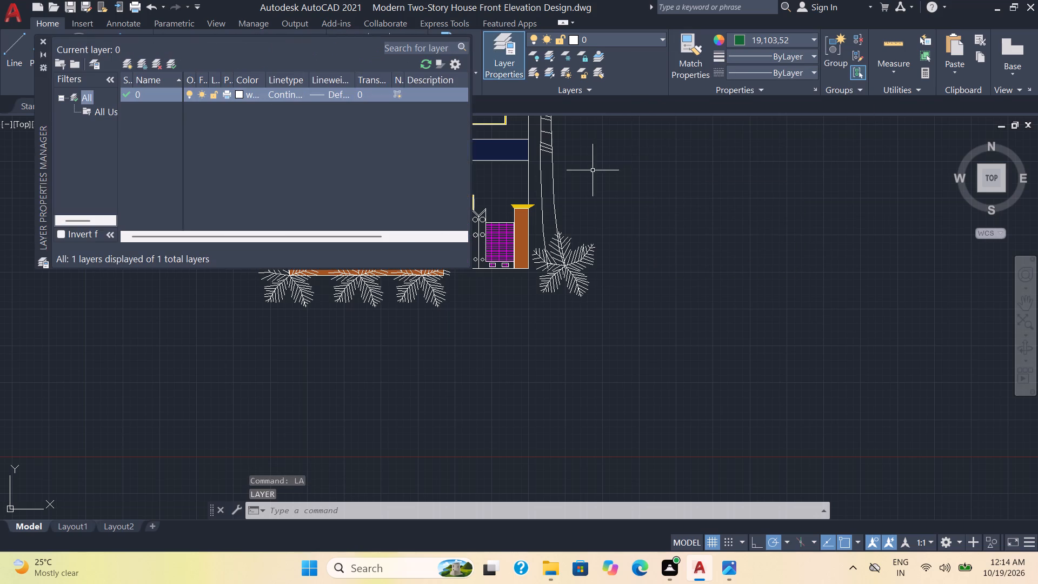
left_click(127, 65)
type("TREES")
key("Return")
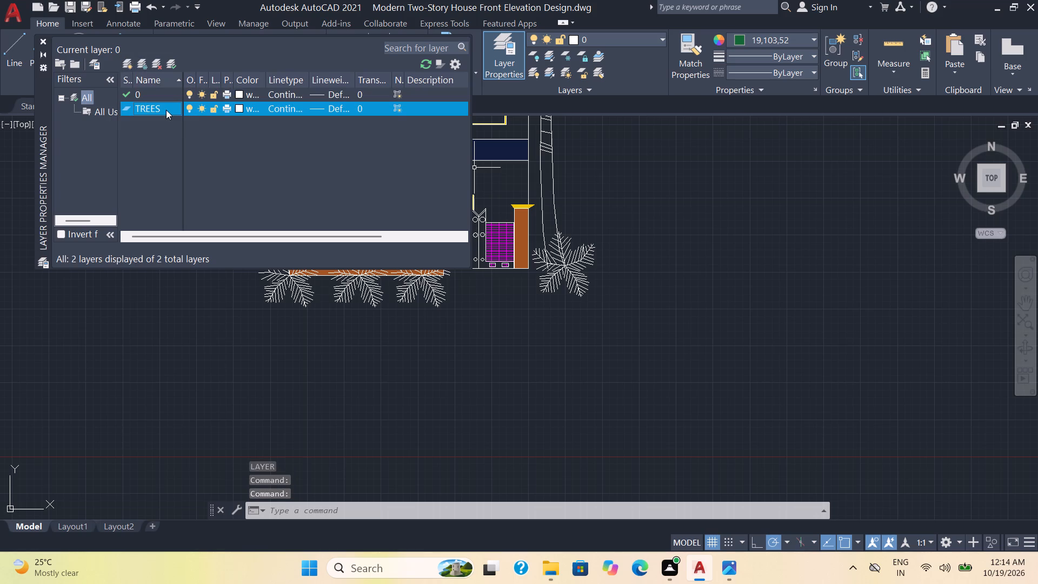
Set the TREES layer's color to index color 92 and close the layer manager.
left_click(242, 110)
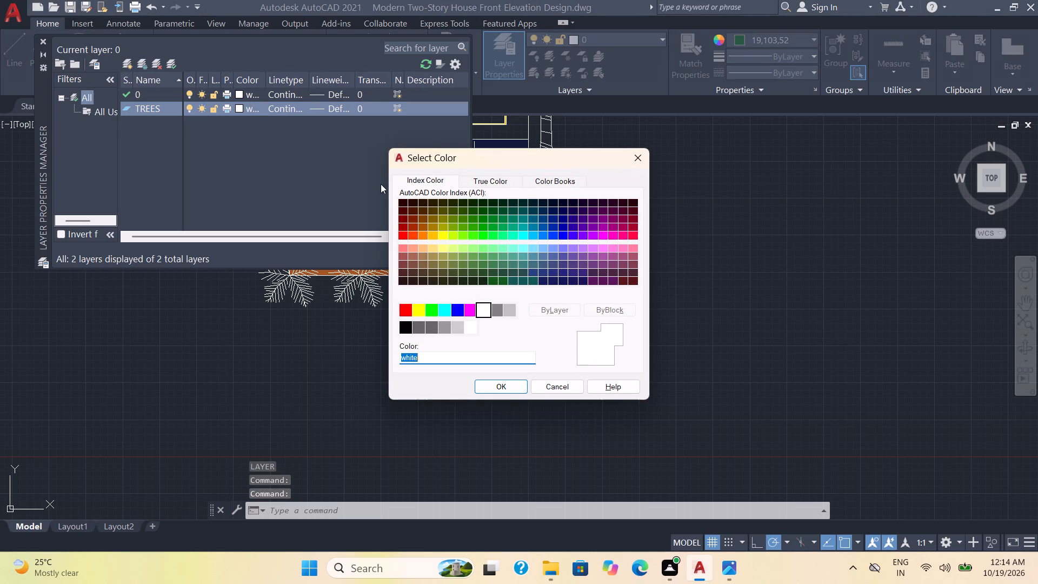
left_click(485, 225)
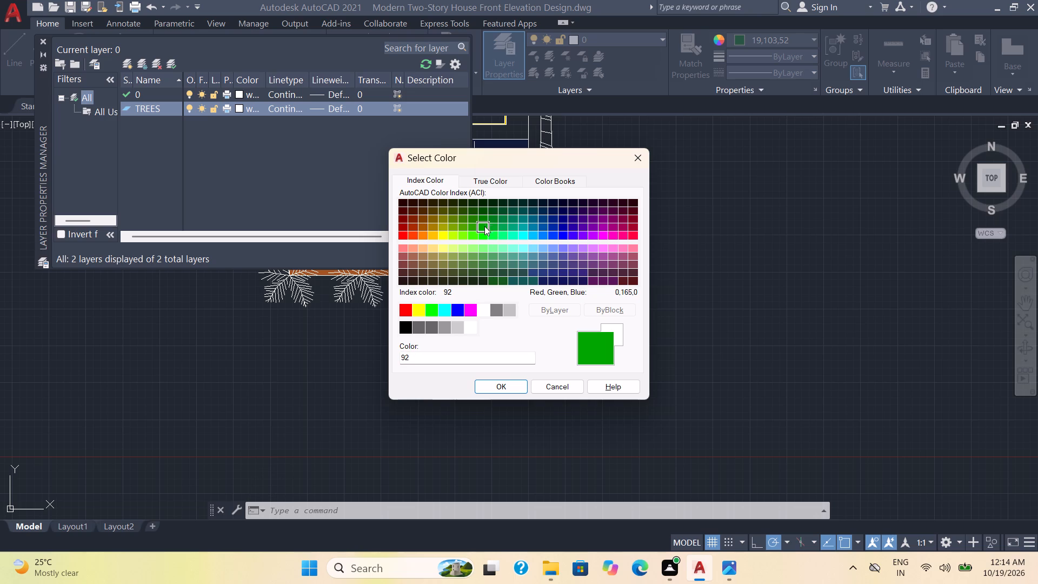
left_click(510, 386)
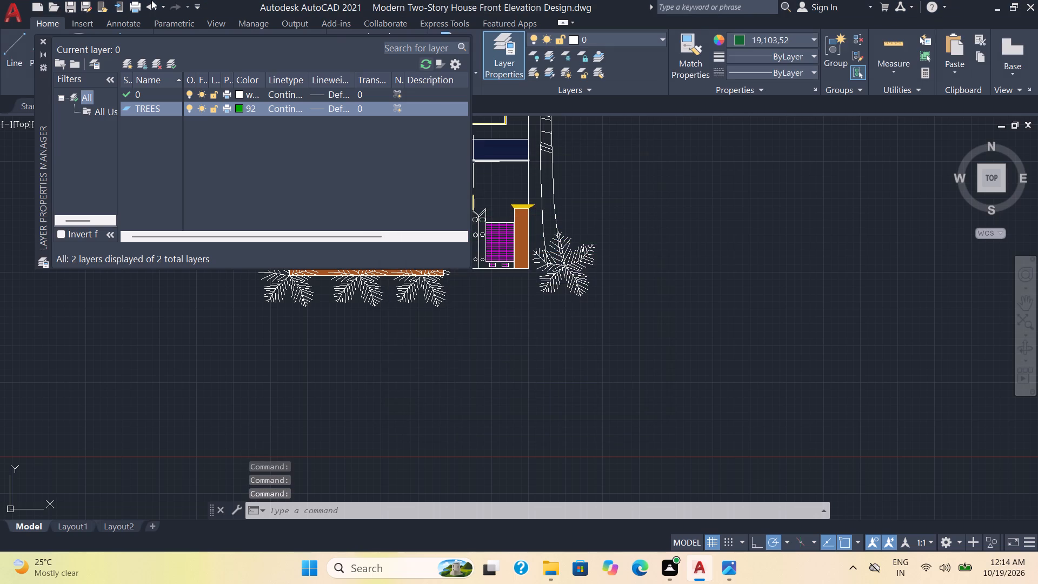
left_click(41, 39)
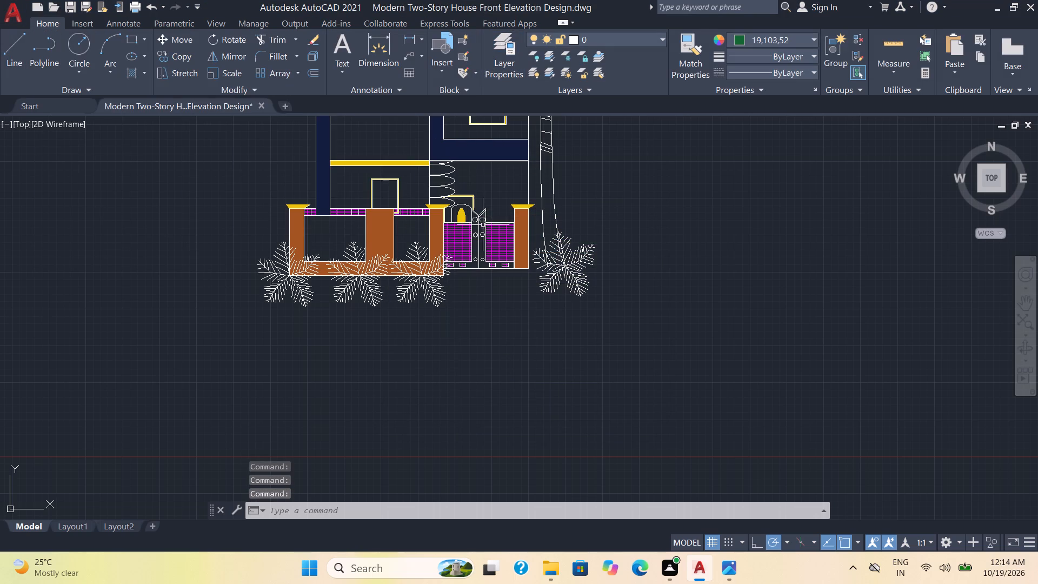
Assign the three palms along the boundary wall, the plan-view tree beside the gate pillar and the tall elevation palm to the TREES layer.
left_click(418, 285)
left_click(365, 288)
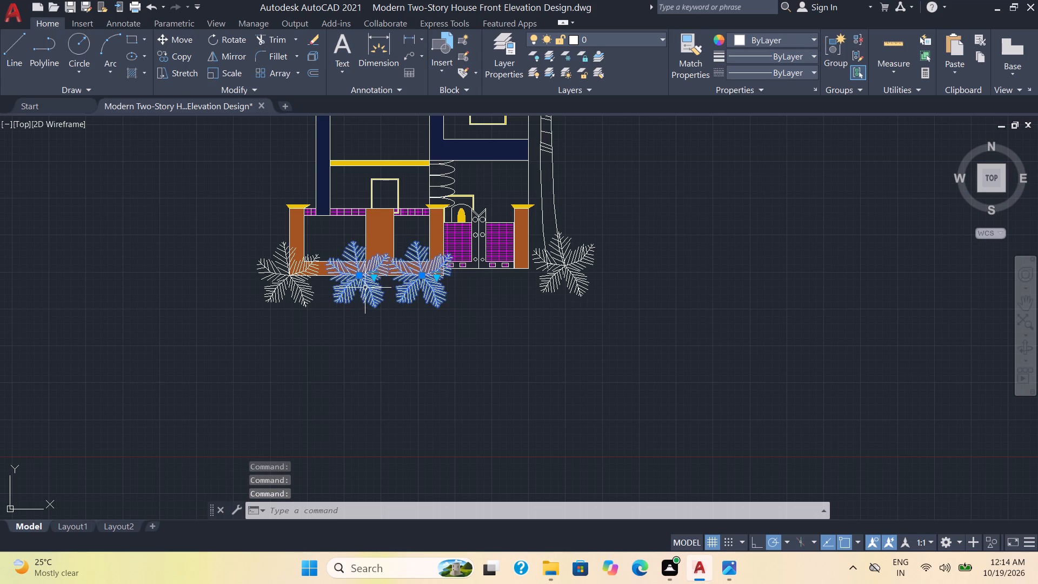
left_click(272, 273)
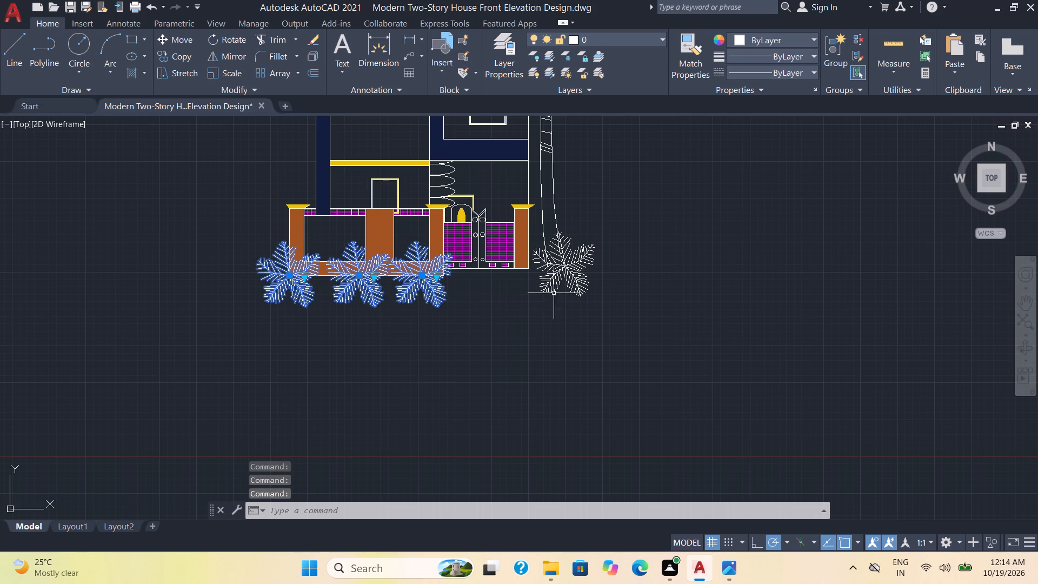
left_click(556, 280)
left_click(556, 228)
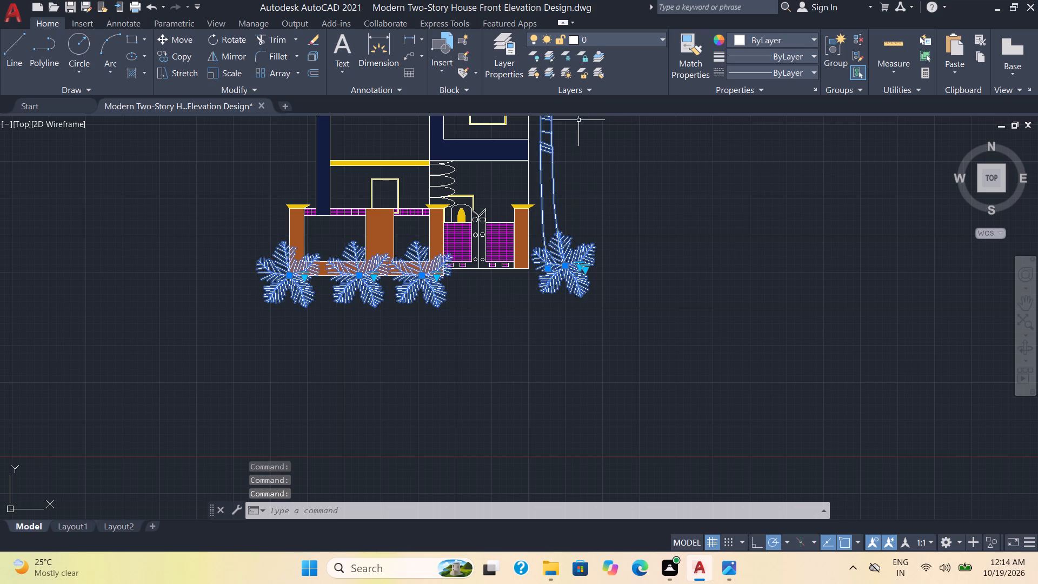
left_click(623, 42)
left_click(602, 67)
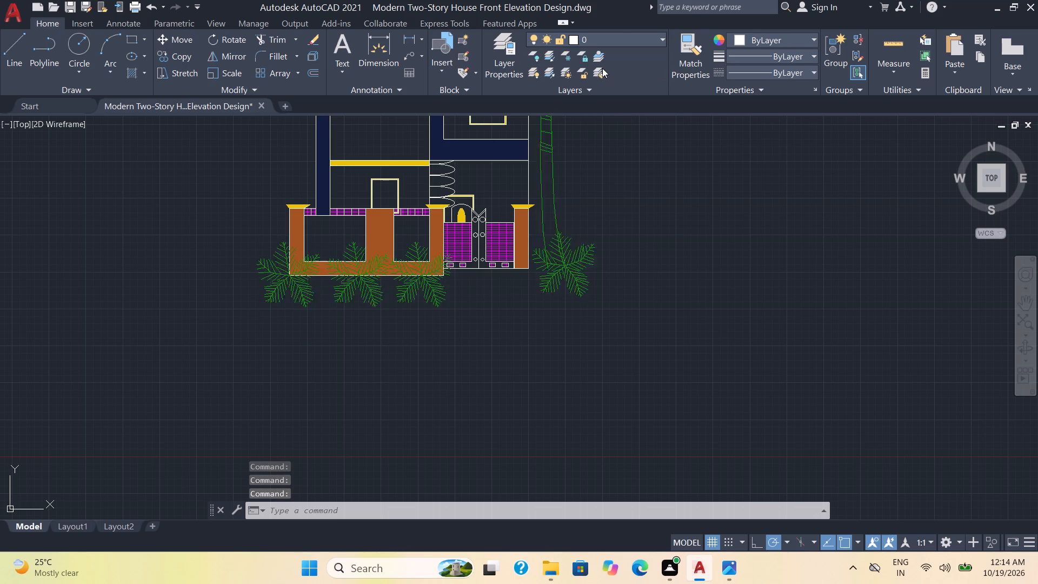
scroll(716, 262, "down", 1)
left_click(709, 270)
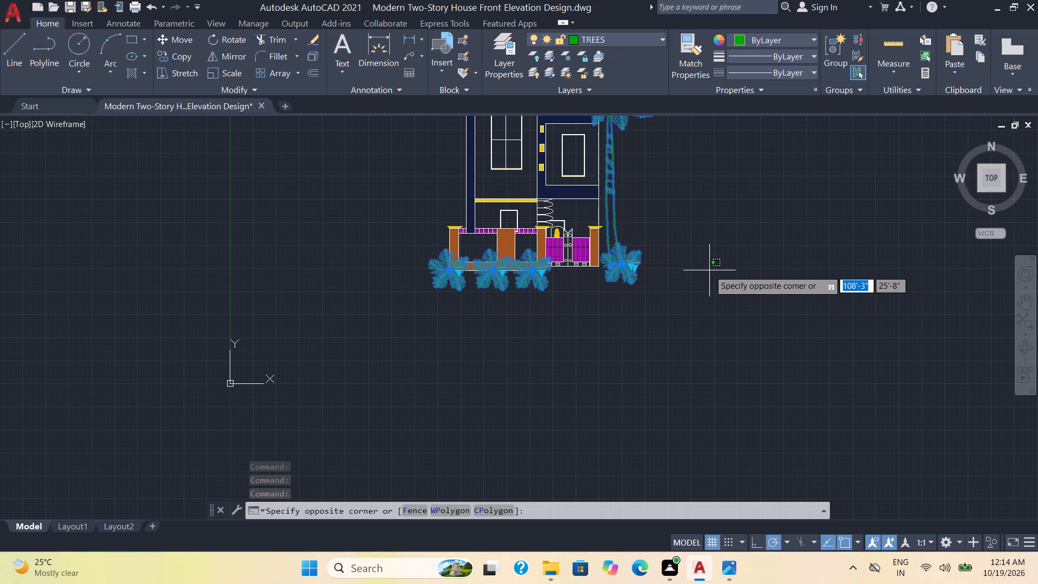
key("Escape")
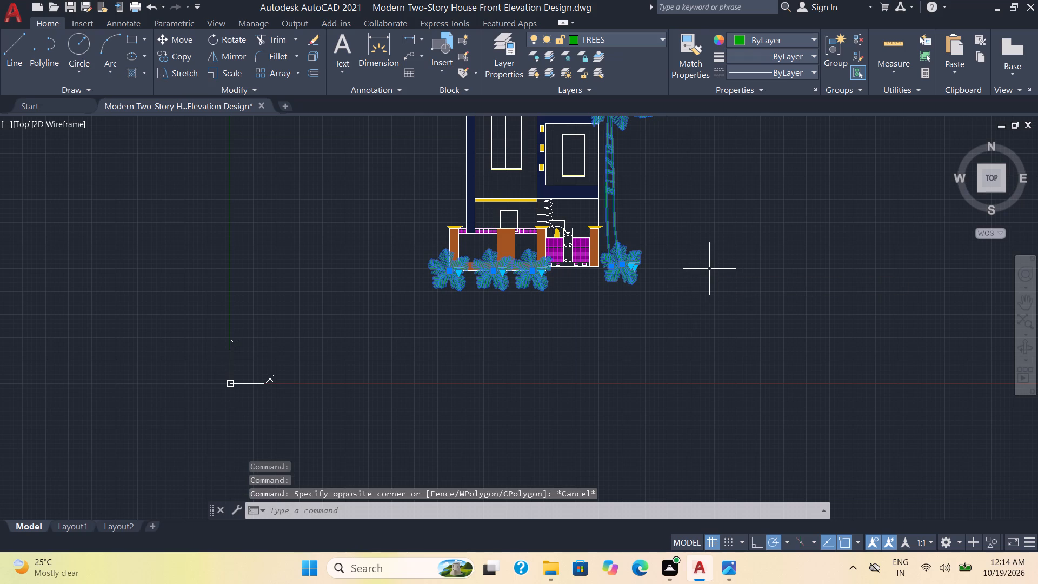
middle_click_drag(709, 269, 705, 302)
left_click(732, 251)
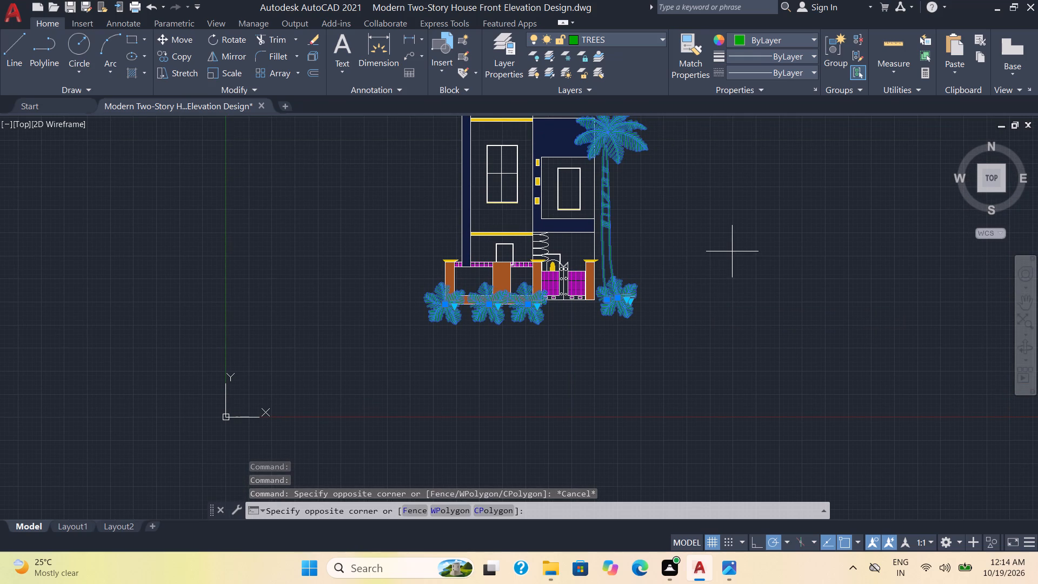
key("Escape")
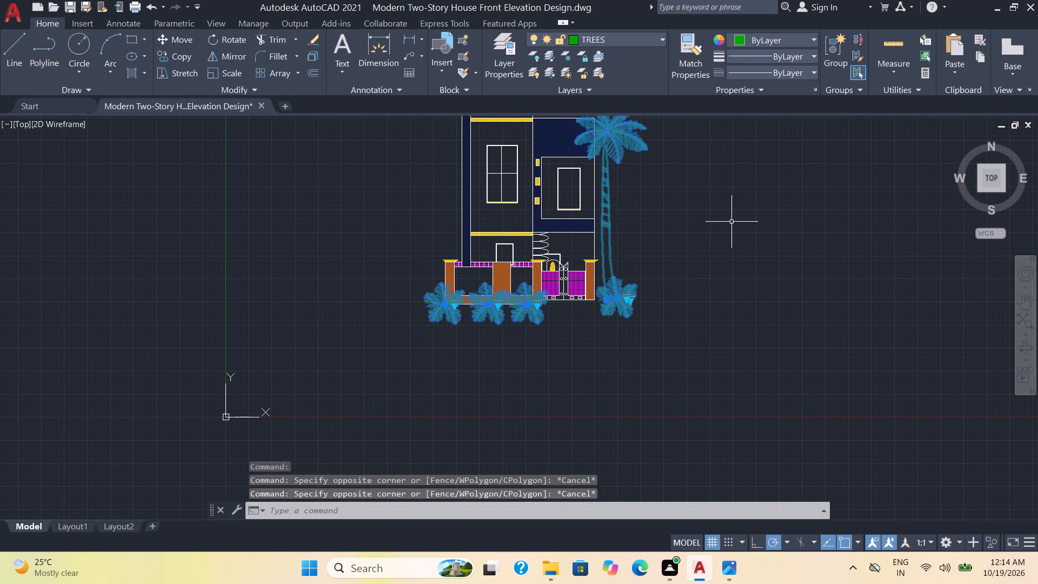
left_click(731, 223)
key("Escape")
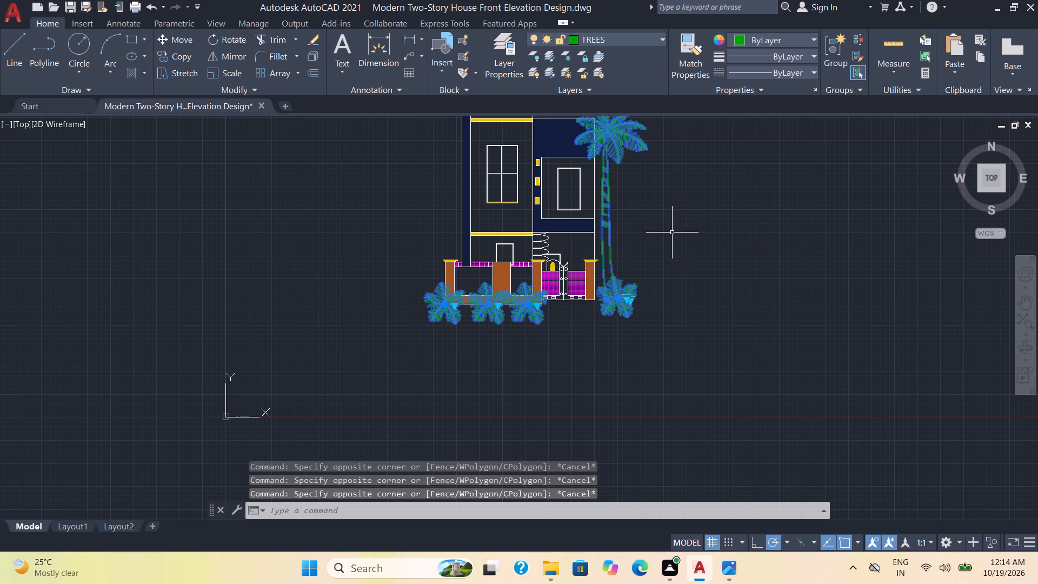
left_click(646, 45)
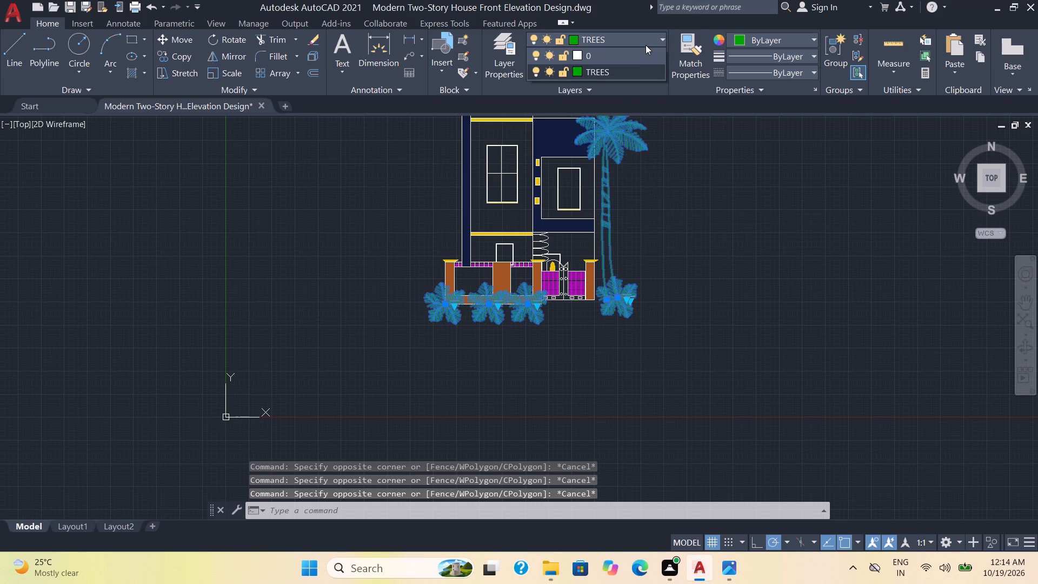
left_click(634, 76)
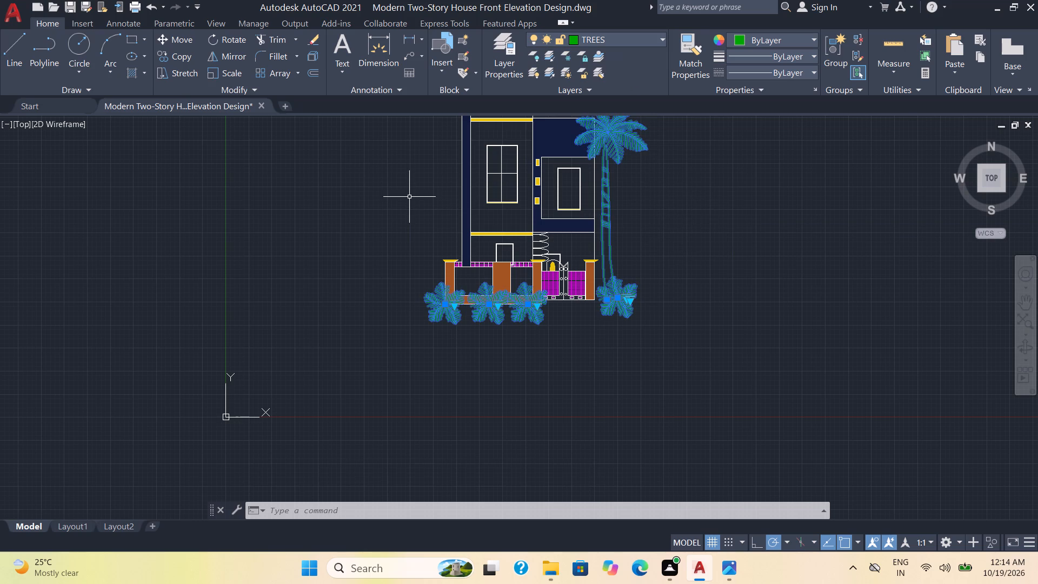
Save the drawing.
key("ctrl+s")
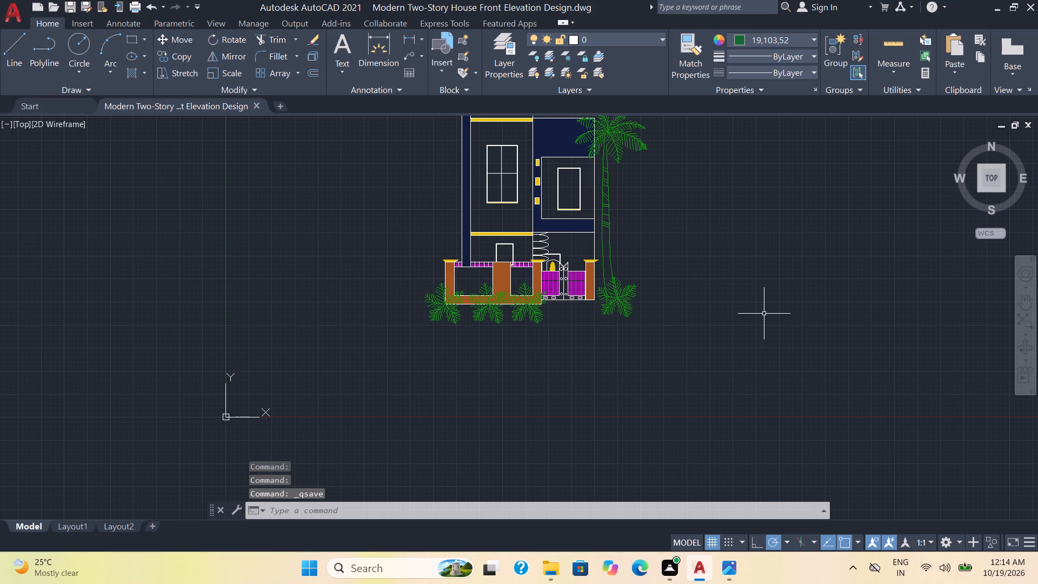
Hatch the wall around the large four-pane window with the INSUL pattern in color 247,242,129.
middle_click_drag(706, 332, 697, 353)
scroll(705, 332, "down", 1)
scroll(679, 350, "up", 2)
middle_click_drag(672, 325, 673, 364)
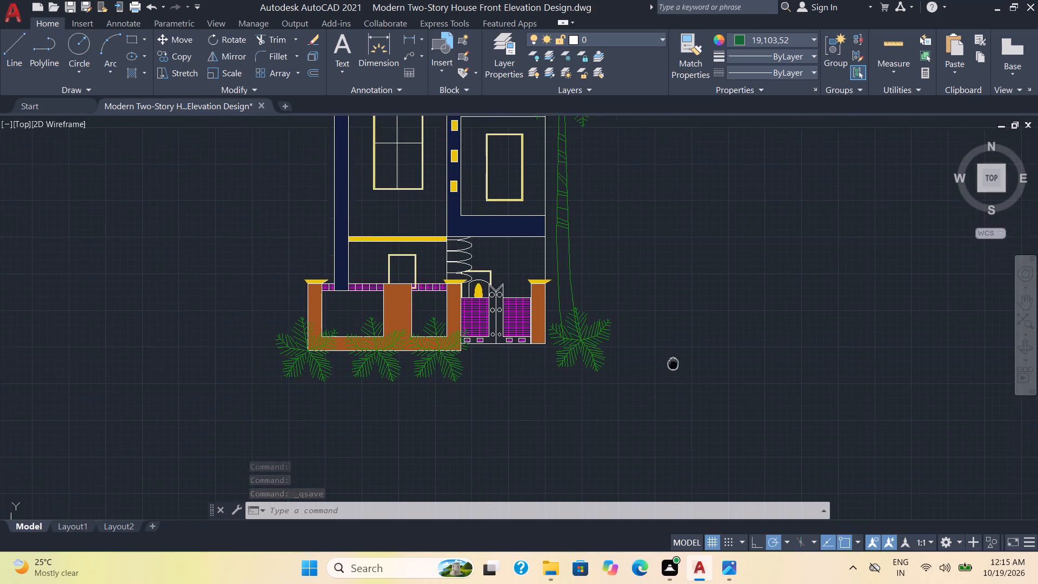
middle_click_drag(673, 364, 666, 442)
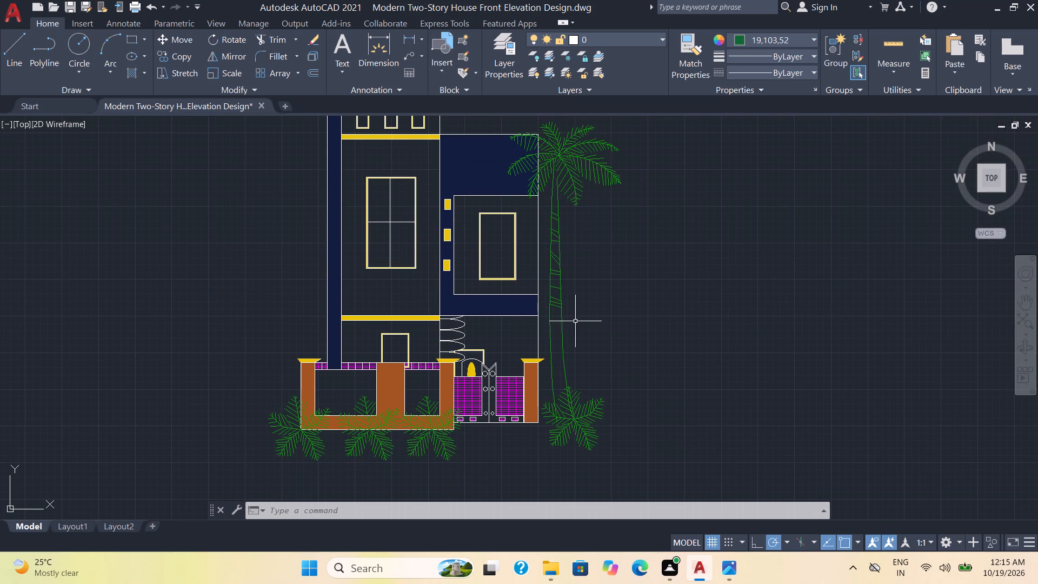
left_click(132, 71)
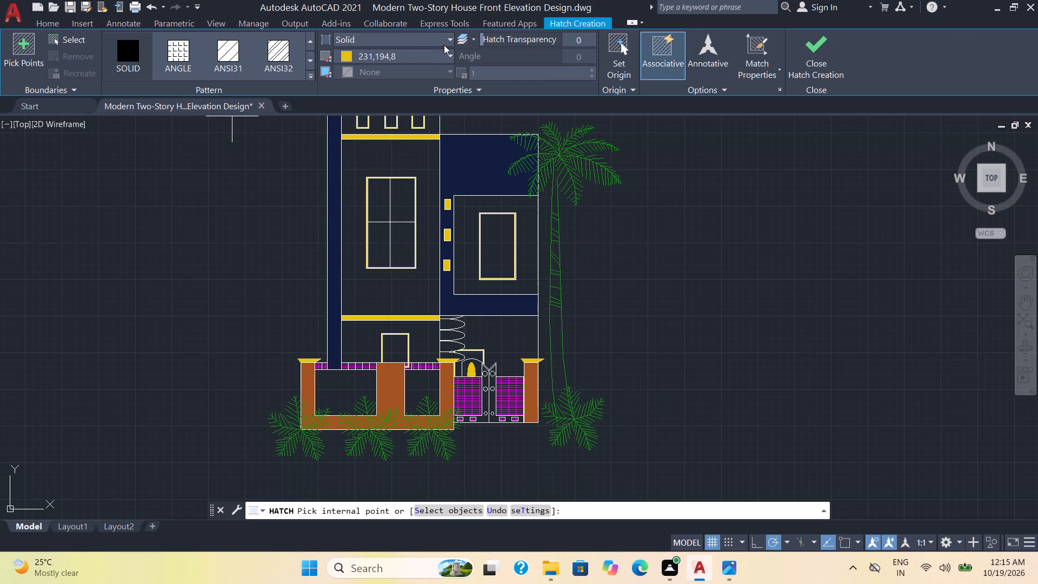
left_click(450, 42)
left_click(385, 86)
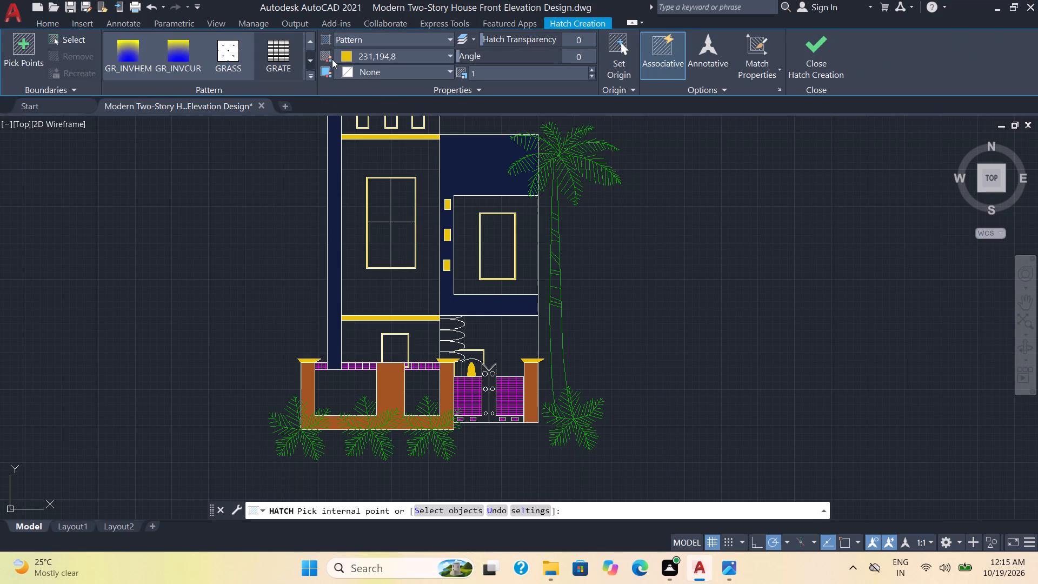
left_click(392, 58)
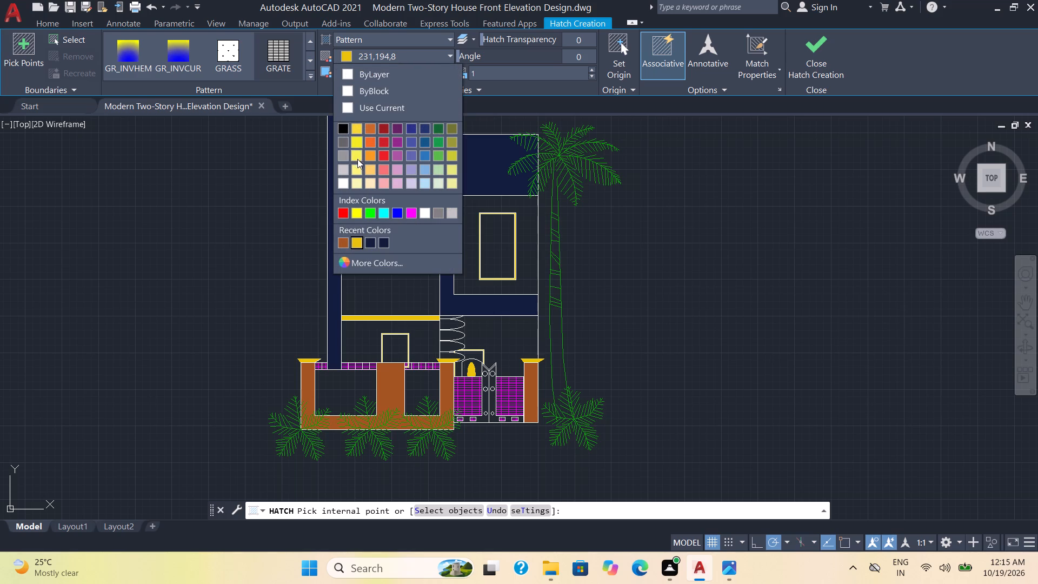
left_click(356, 169)
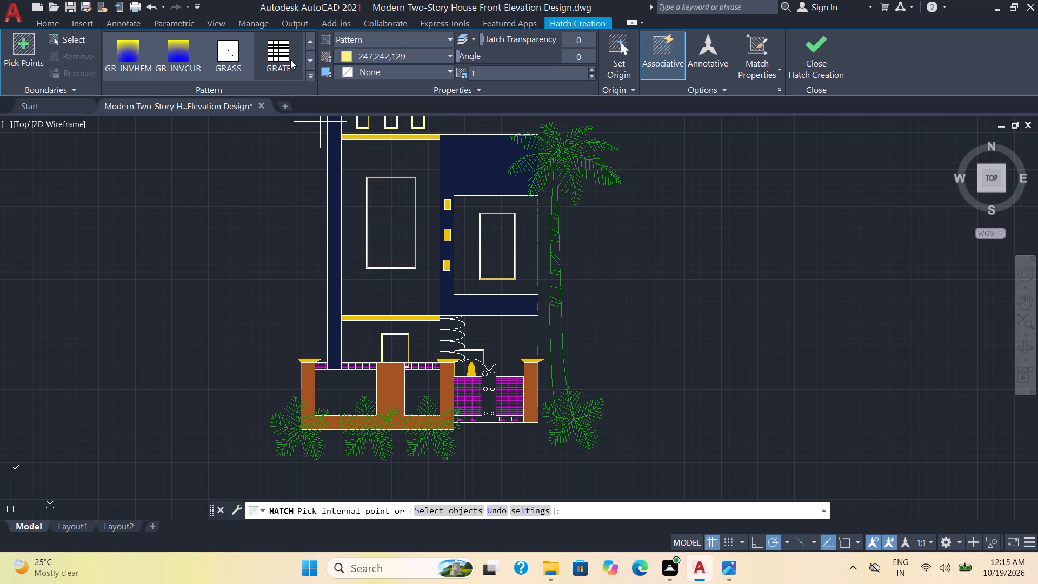
left_click(309, 75)
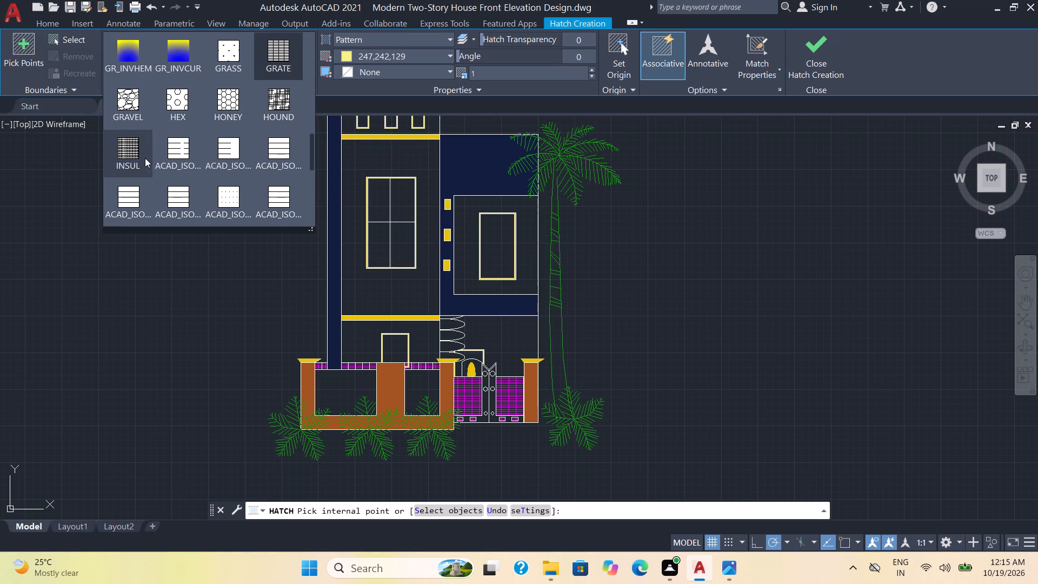
left_click(124, 157)
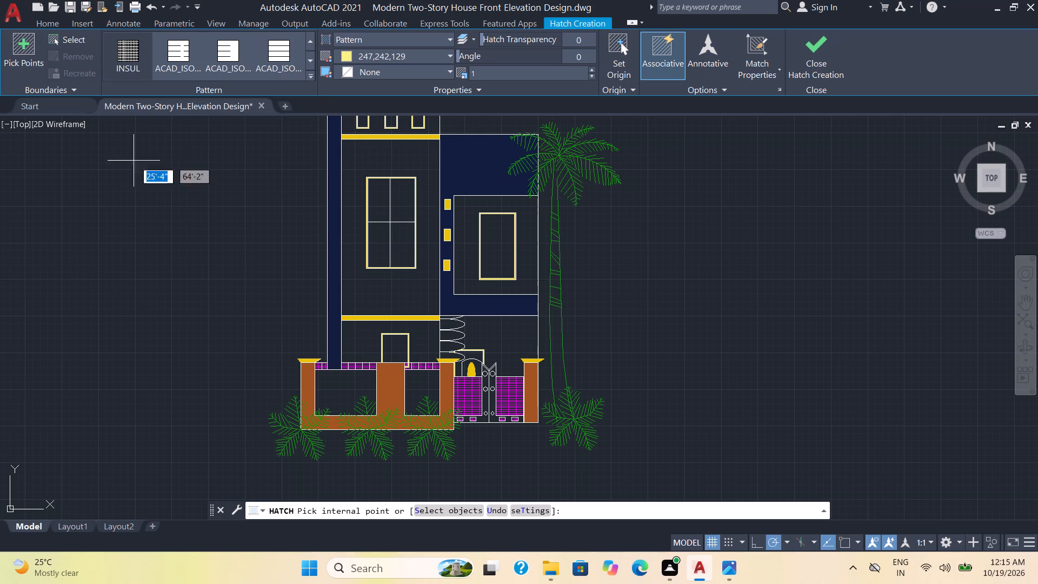
left_click(362, 169)
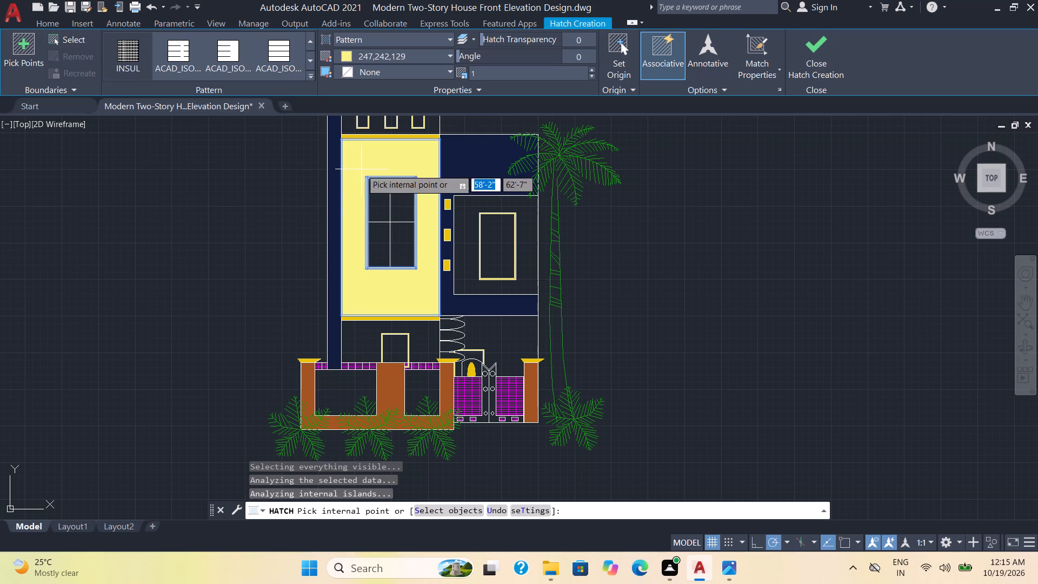
Try a scale of 100 on the INSUL wall hatch, and settle on a scale of 50.
left_click(491, 71)
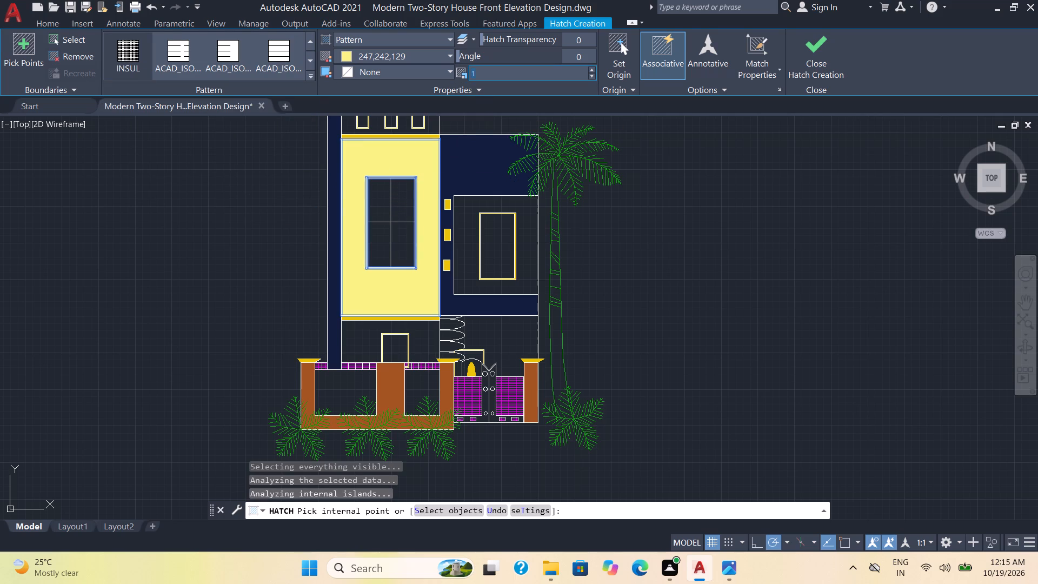
type("100")
key("Return")
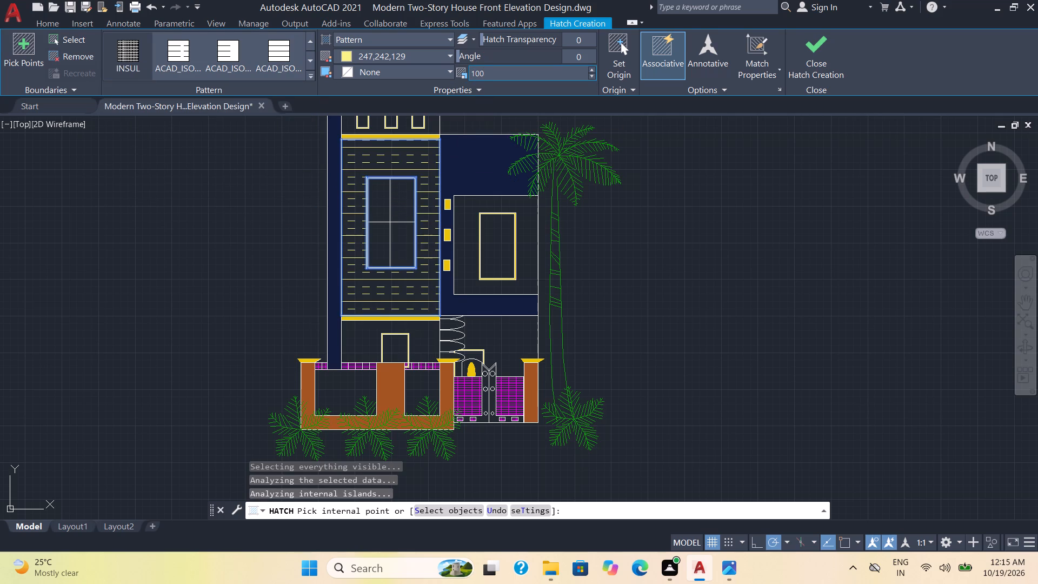
left_click(487, 76)
type("50")
key("Return")
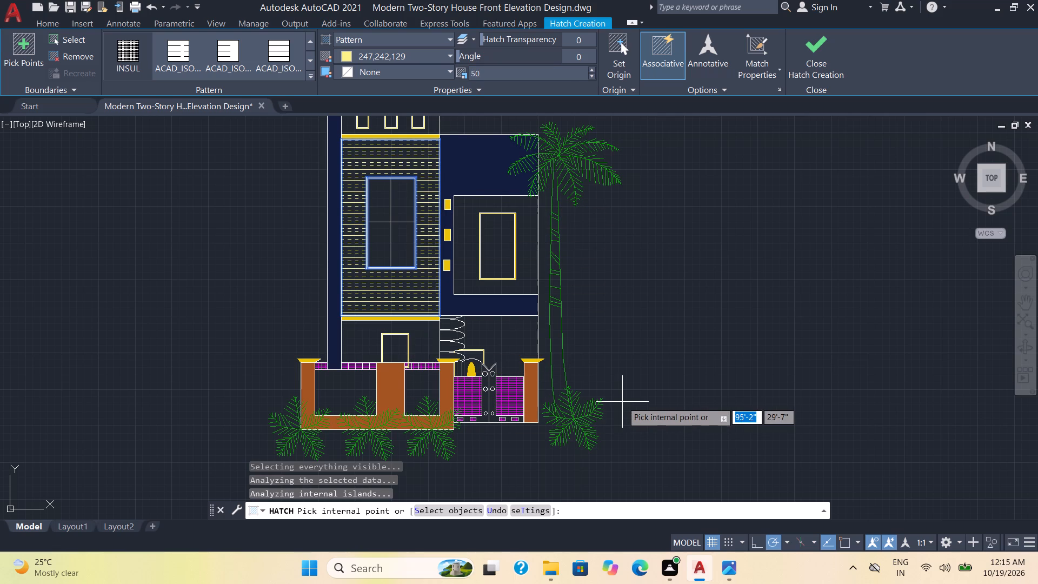
Finish the wall hatch and save the drawing.
key("ctrl+s")
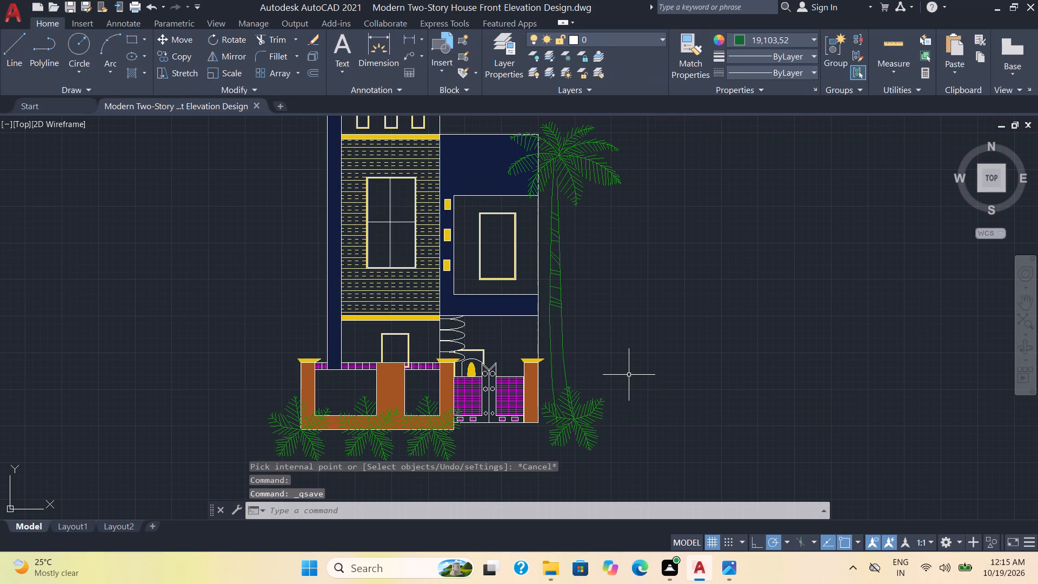
scroll(629, 374, "down", 2)
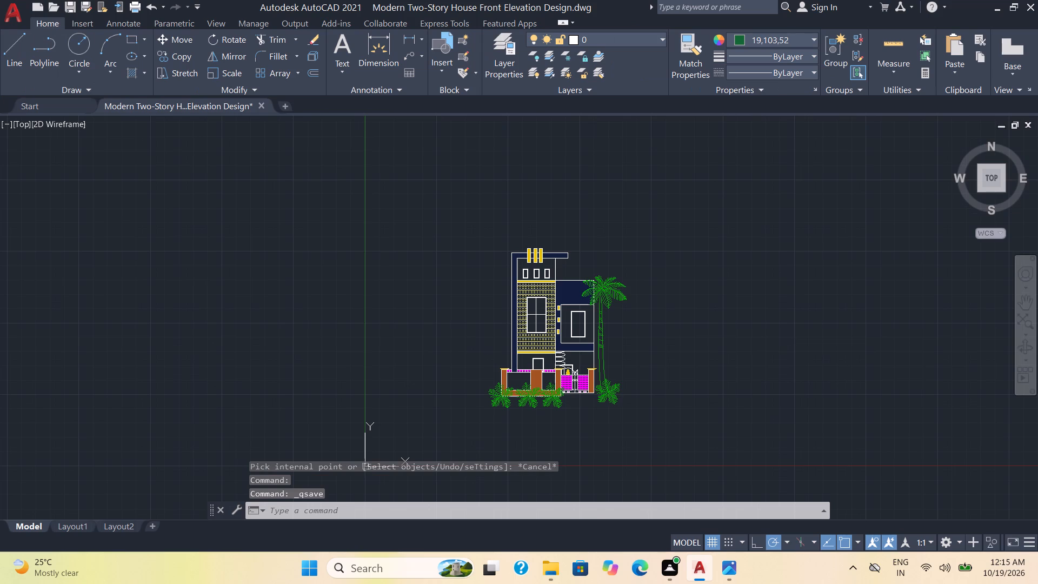
key("ctrl+s")
key("ctrl+s")
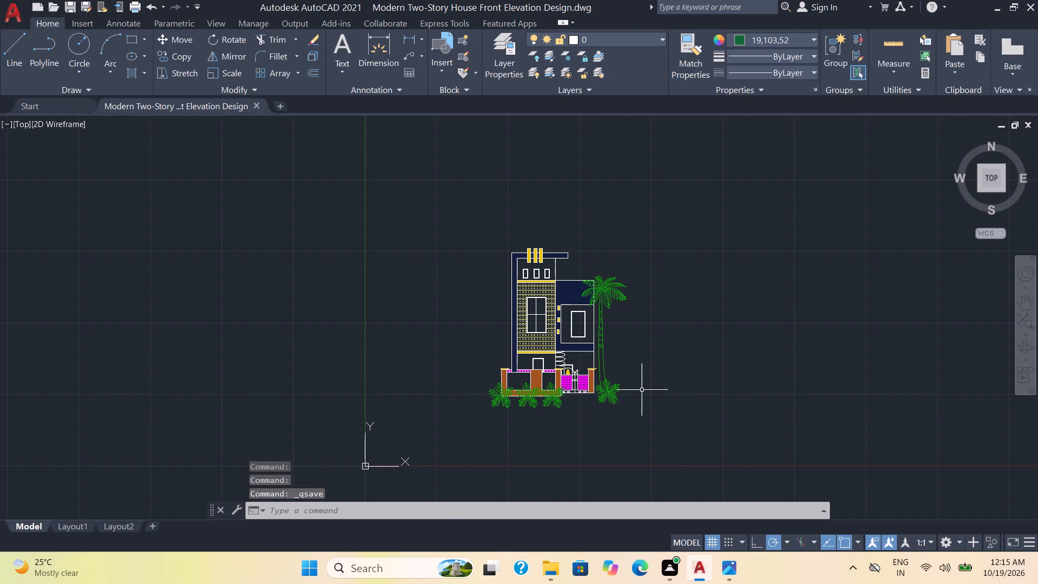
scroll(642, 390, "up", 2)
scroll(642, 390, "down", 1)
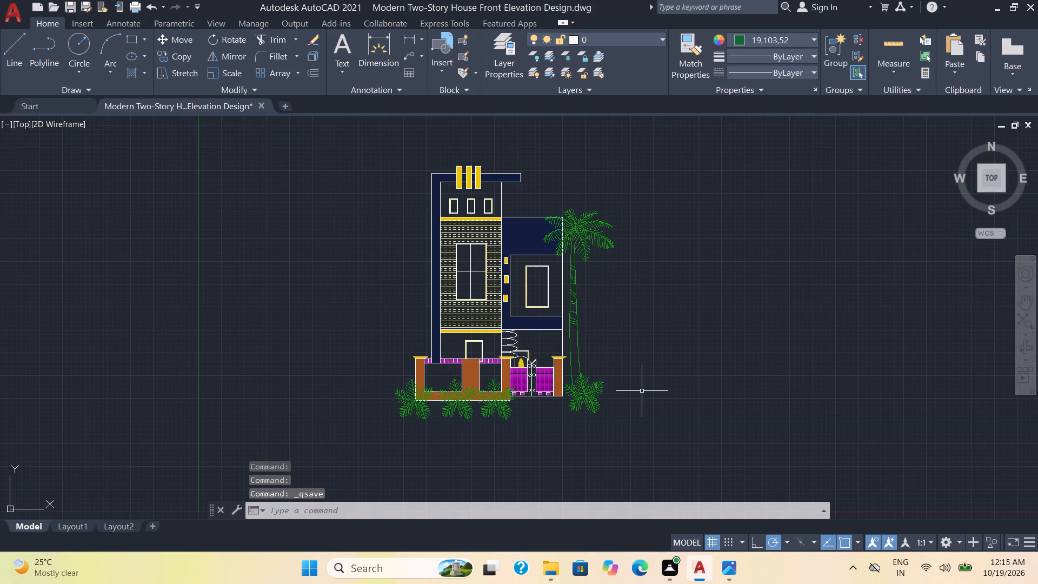
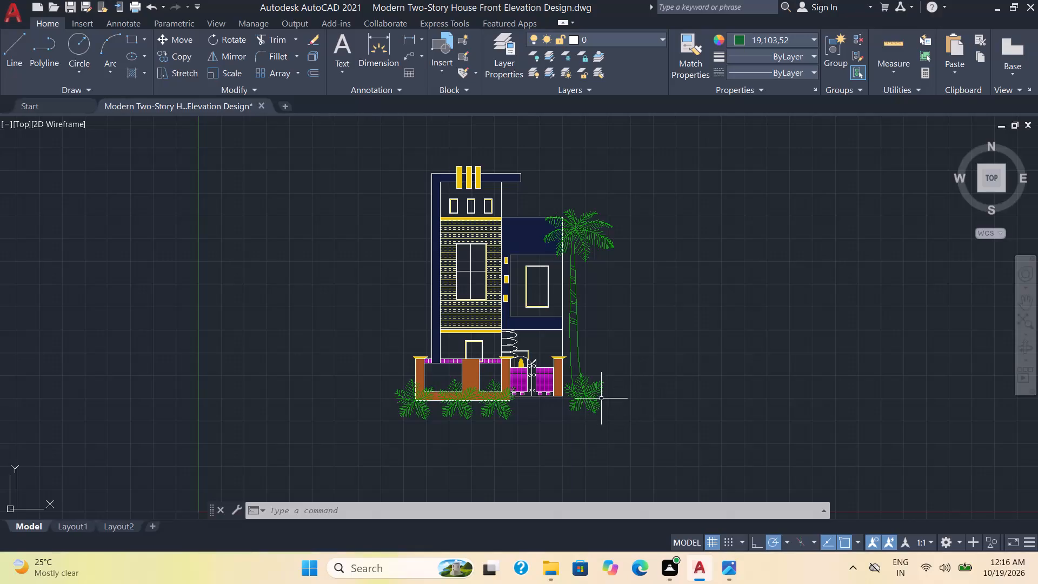
Save the house front elevation drawing under its existing file name.
key("ctrl+s")
Turn off command history logging with the LOGFILEOFF command.
type("LOGFILE")
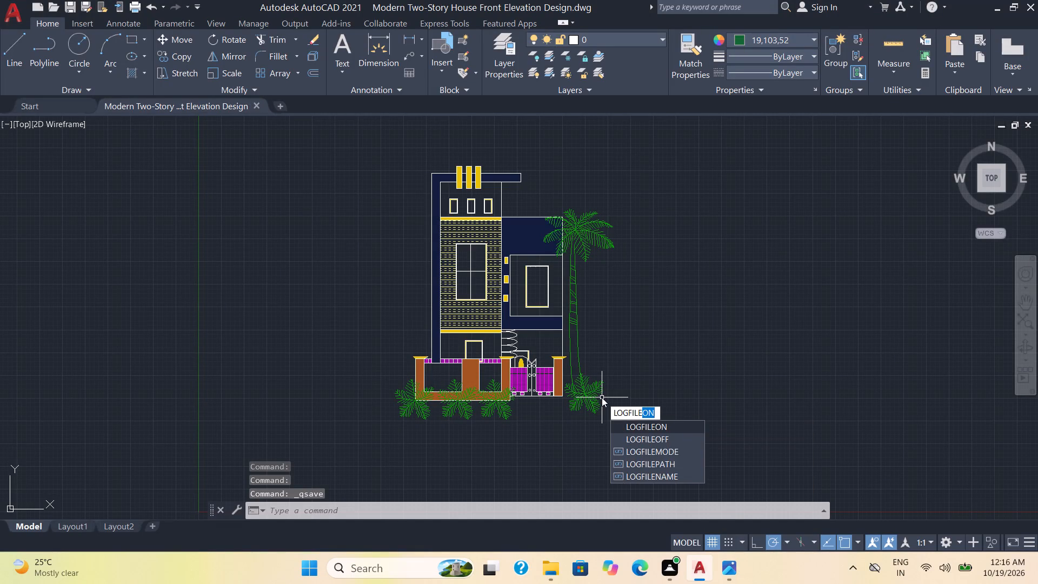
key("p")
key("BackSpace")
type("OFF")
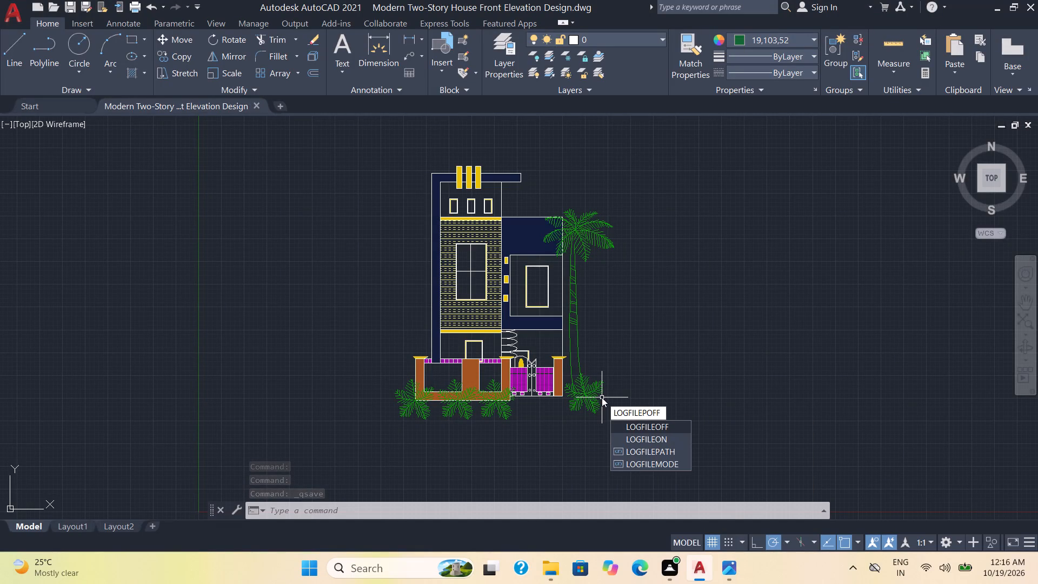
key("Return")
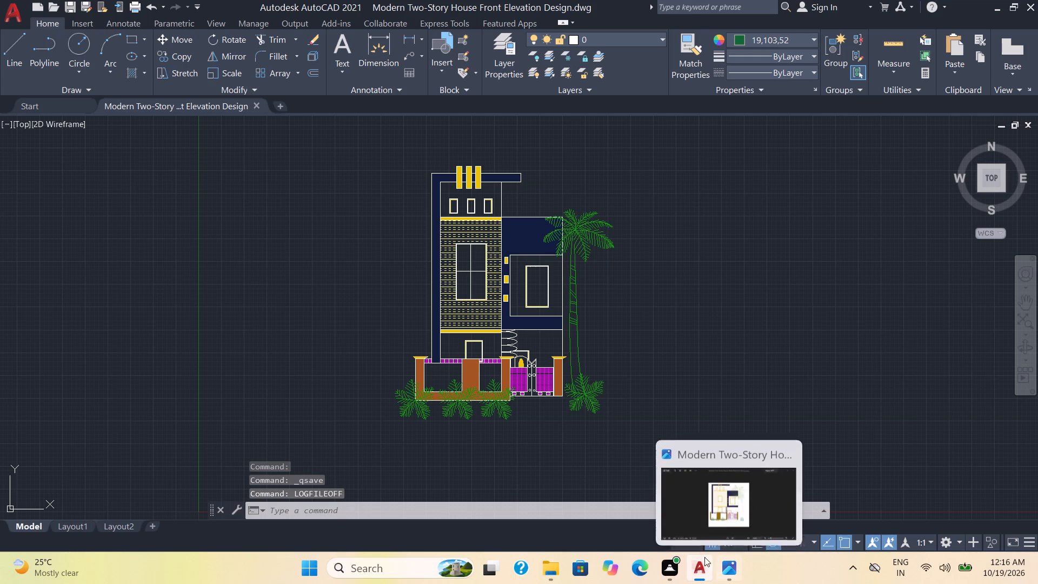